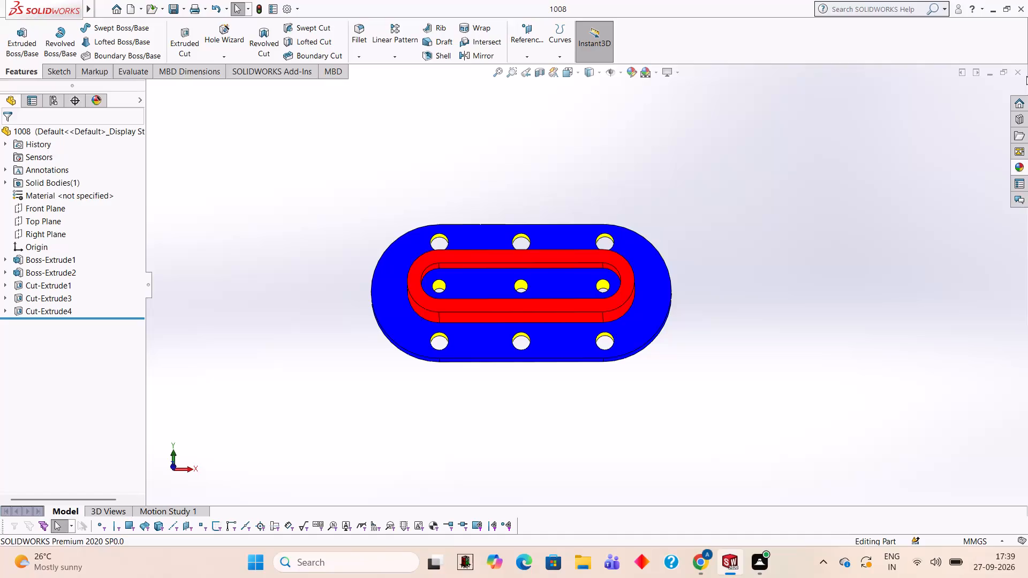
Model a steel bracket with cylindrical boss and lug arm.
Close the 1008 part and create a new part document.
{"action": "left_click", "coordinate": [1019, 66]}
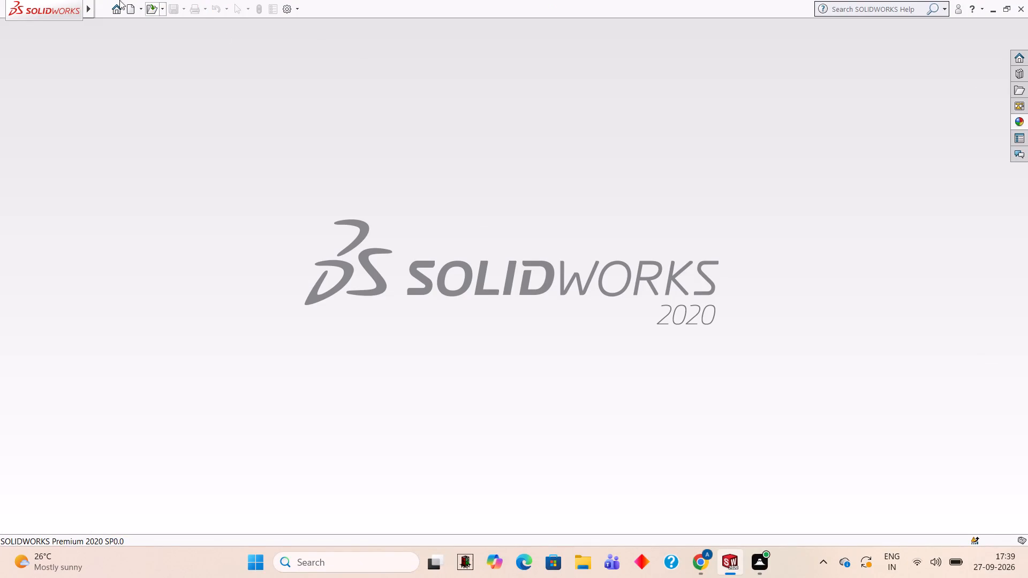
{"action": "left_click", "coordinate": [245, 4]}
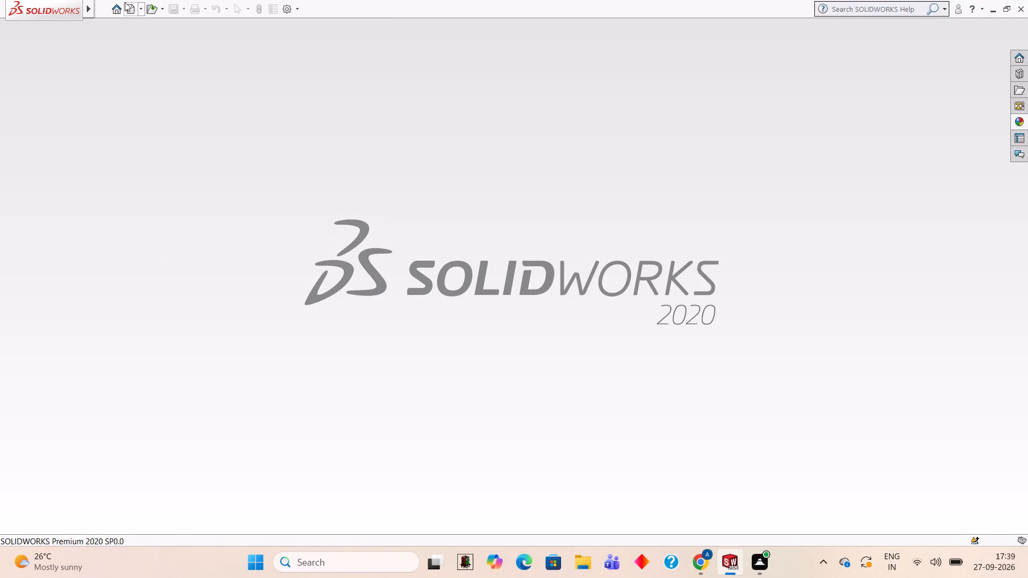
{"action": "left_click", "coordinate": [125, 2]}
{"action": "left_click", "coordinate": [419, 424]}
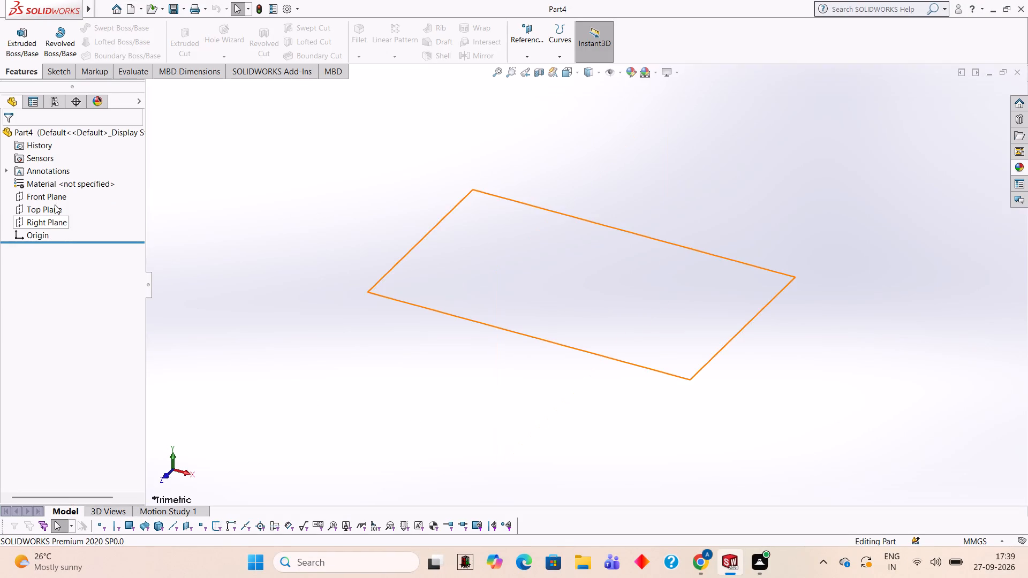
Sketch a closed 60 mm by 40 mm rectangle from lines on the Front Plane, with its upper-left corner at the origin.
{"action": "left_click", "coordinate": [55, 194]}
{"action": "left_click", "coordinate": [63, 181]}
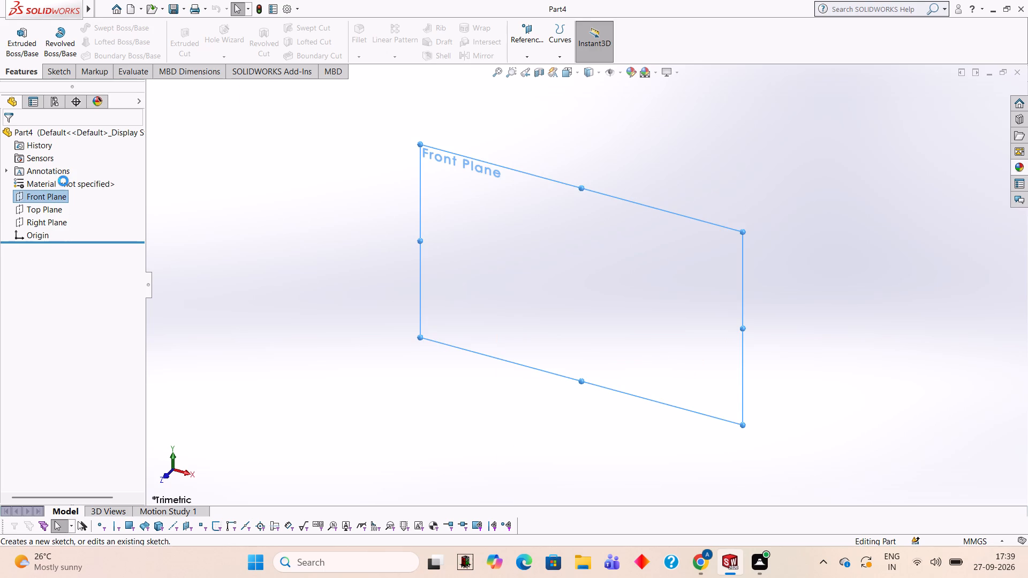
{"action": "left_click", "coordinate": [522, 287]}
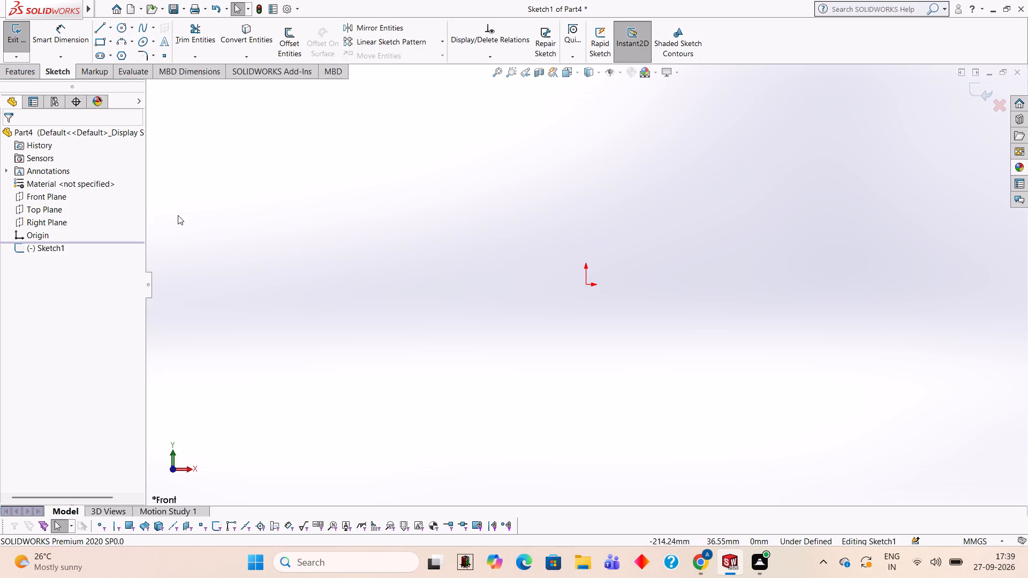
{"action": "left_click", "coordinate": [103, 27]}
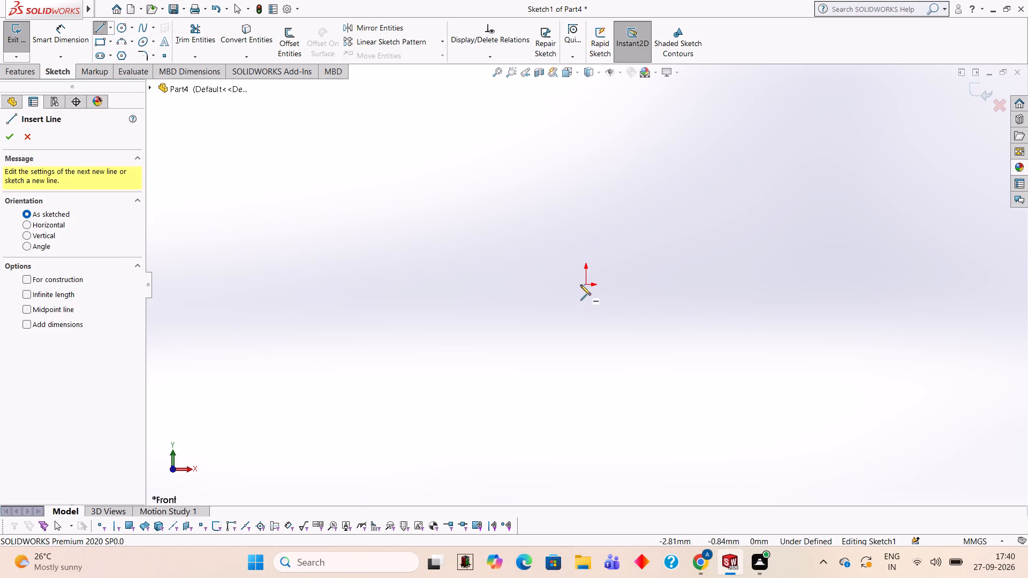
{"action": "left_click", "coordinate": [585, 283]}
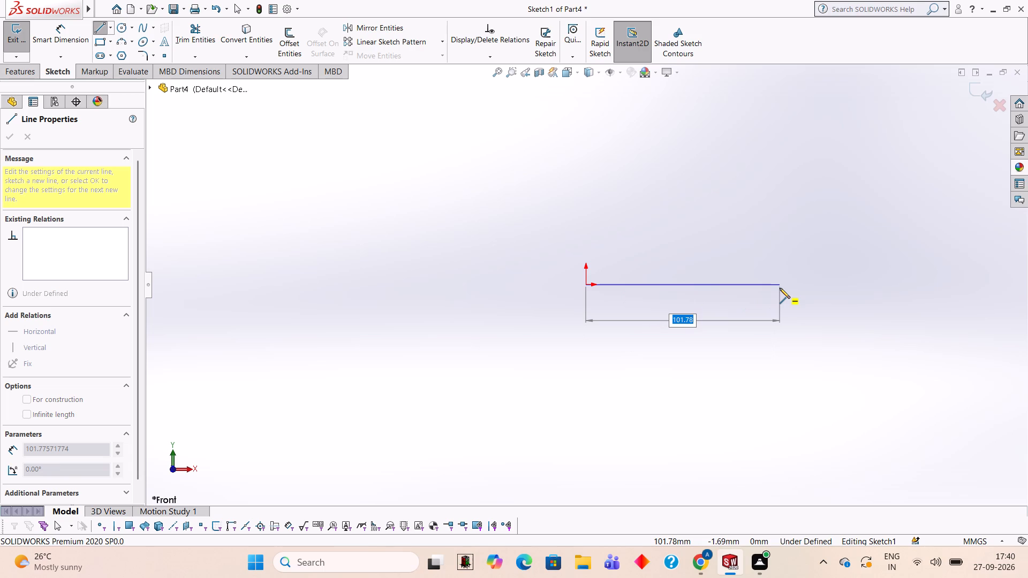
{"action": "type", "text": "60"}
{"action": "key", "text": "Return"}
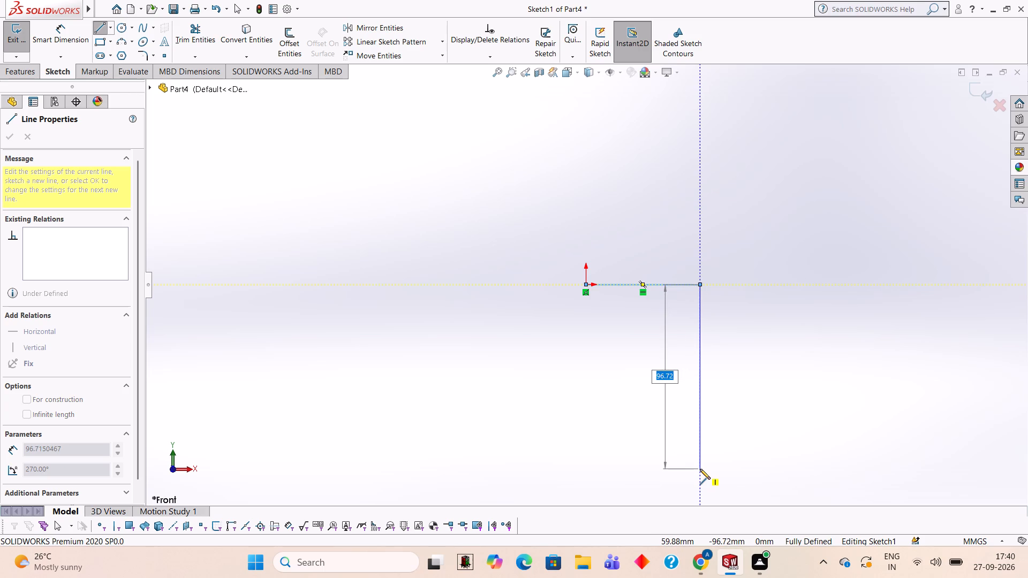
{"action": "type", "text": "40"}
{"action": "key", "text": "Return"}
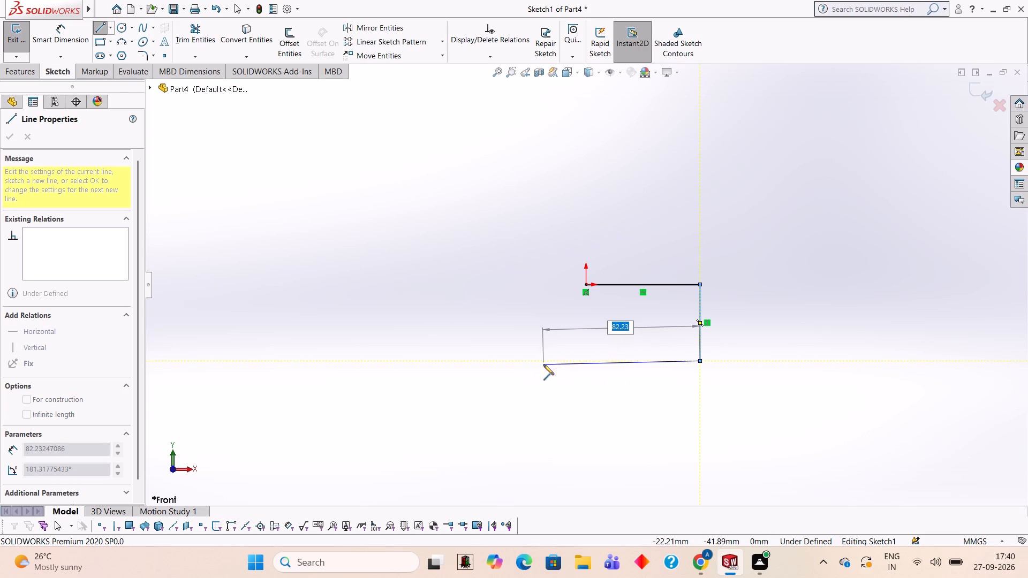
{"action": "type", "text": "60"}
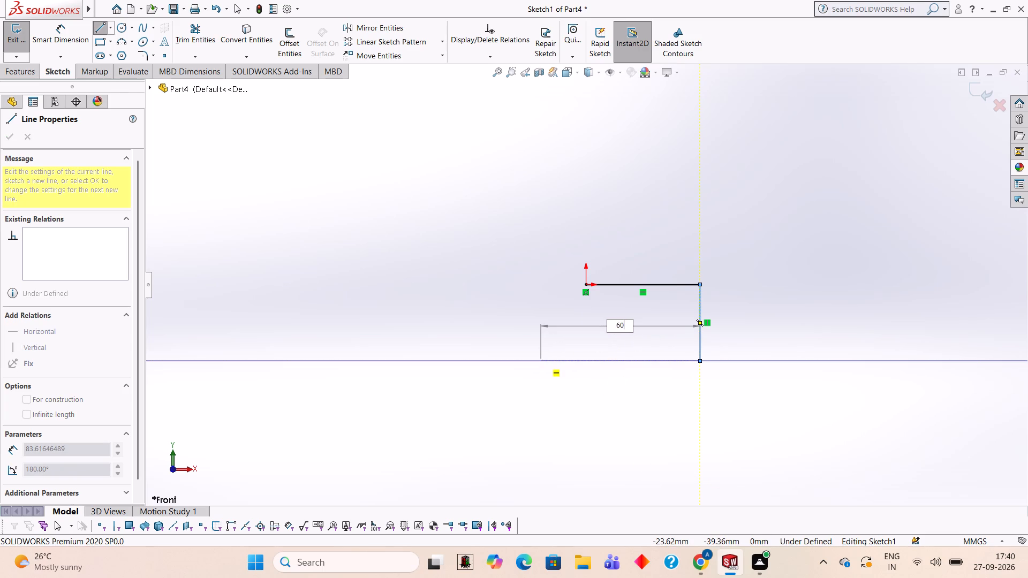
{"action": "key", "text": "Return"}
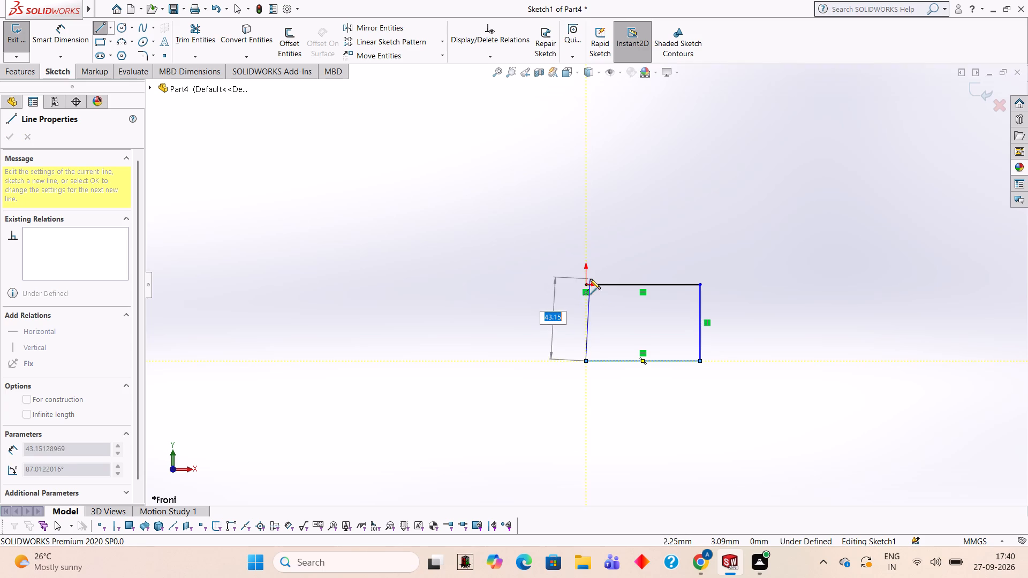
{"action": "left_click", "coordinate": [584, 283]}
Extrude the rectangle as a blind boss 10 mm deep to form the plate.
{"action": "scroll", "coordinate": [754, 400], "scroll_direction": "down", "scroll_amount": 2}
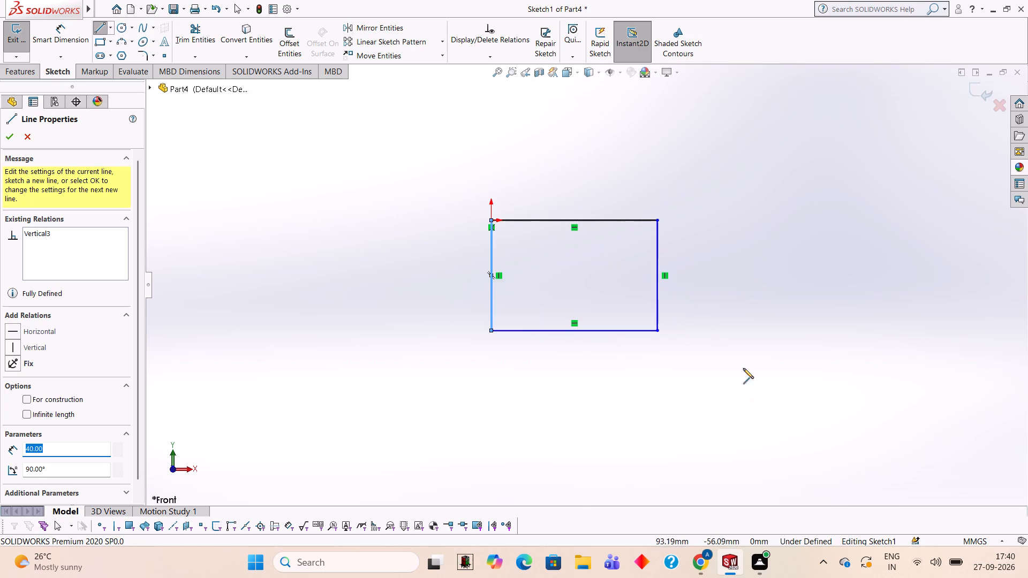
{"action": "scroll", "coordinate": [655, 153], "scroll_direction": "down", "scroll_amount": 2}
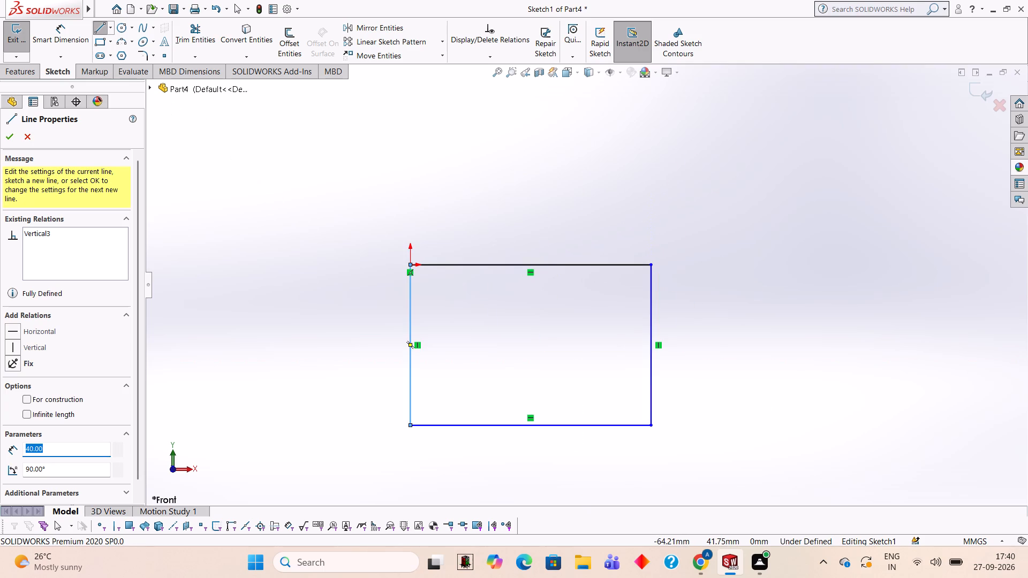
{"action": "left_click", "coordinate": [32, 72]}
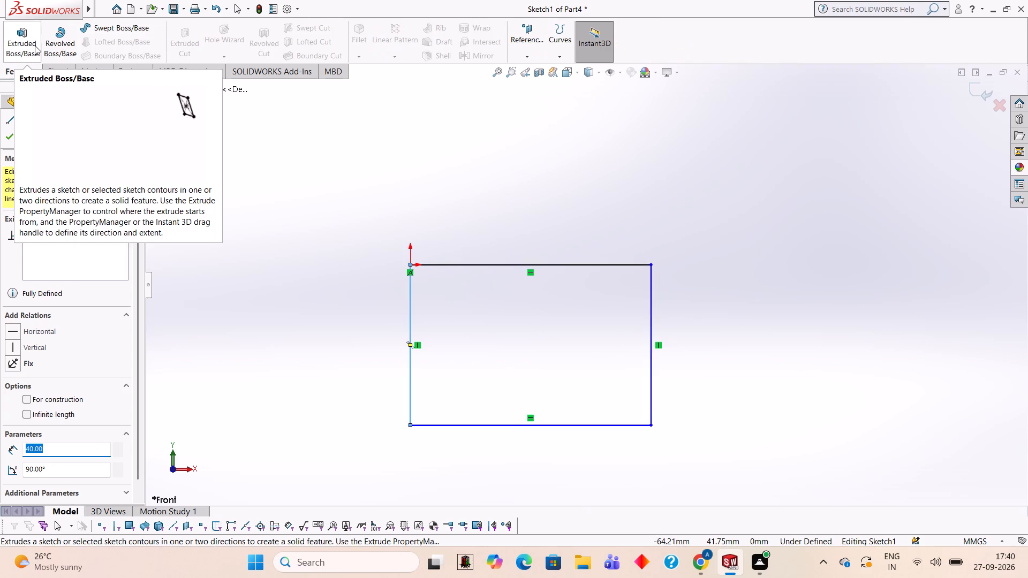
{"action": "left_click", "coordinate": [35, 45]}
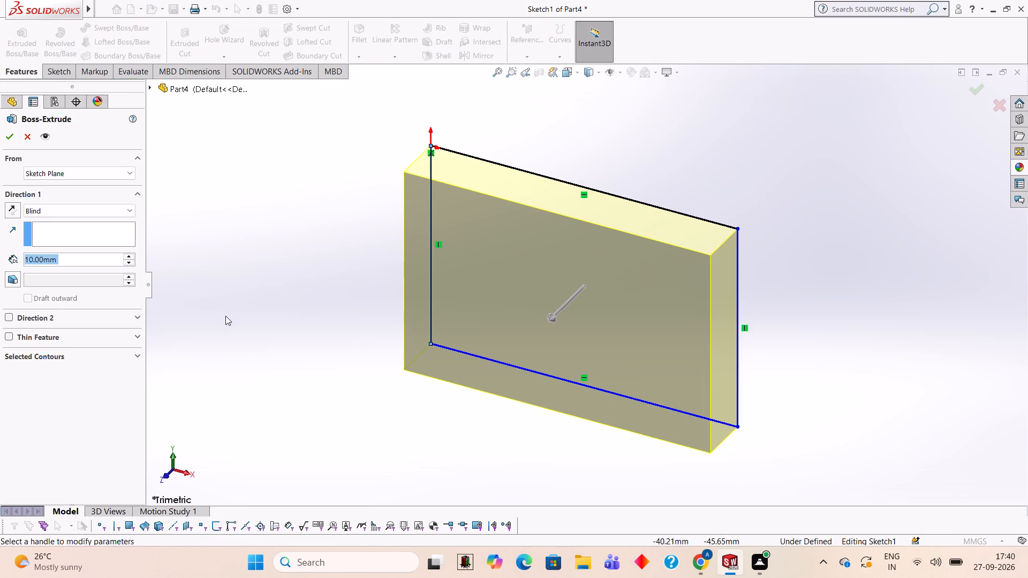
{"action": "left_click", "coordinate": [9, 135]}
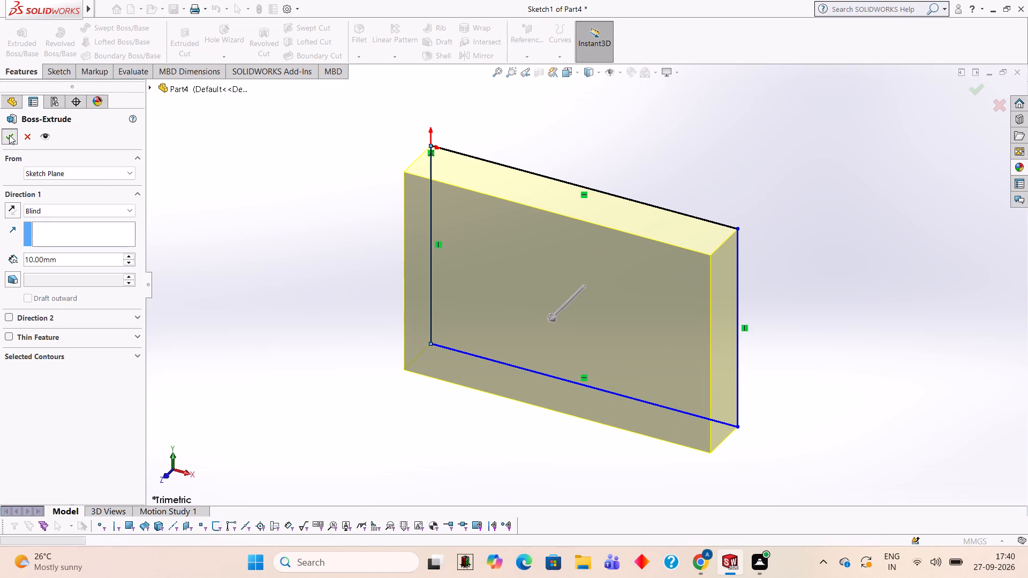
{"action": "left_click", "coordinate": [346, 263]}
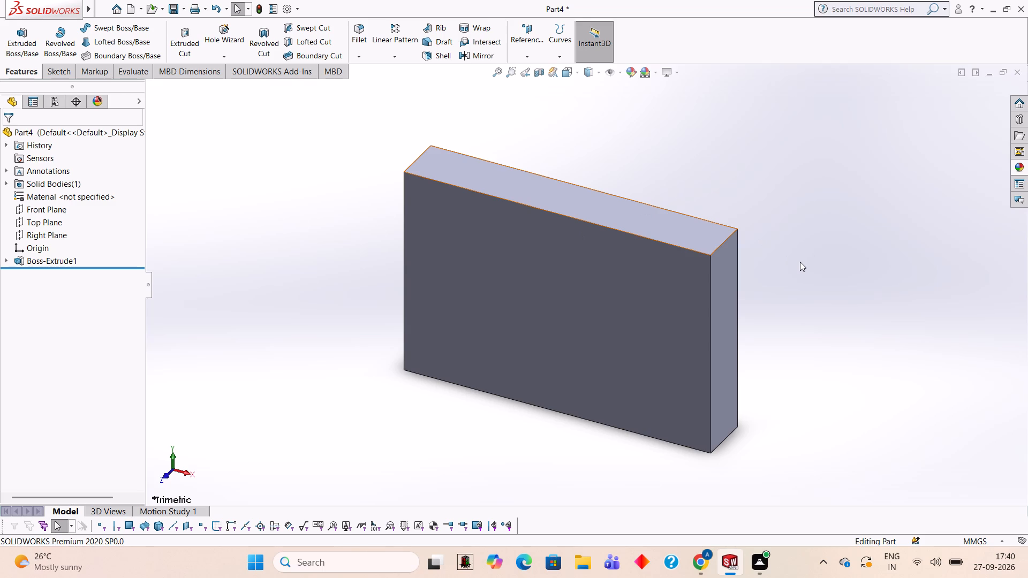
Sketch a 40 mm diameter circle on the plate's front face, centred on the midpoint of the short edge at the origin.
{"action": "left_click", "coordinate": [544, 275]}
{"action": "left_click", "coordinate": [591, 244]}
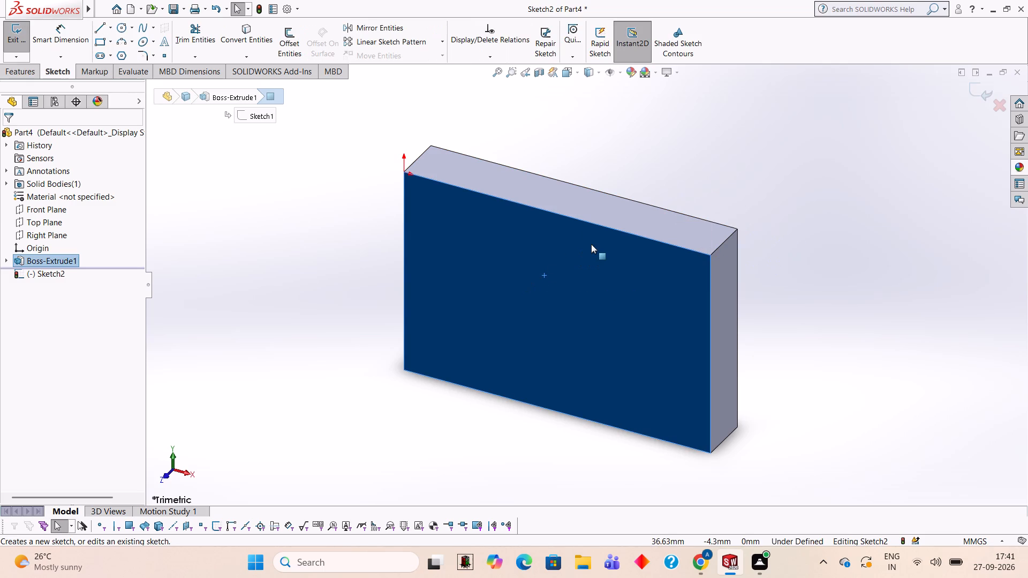
{"action": "key", "text": "ctrl+8"}
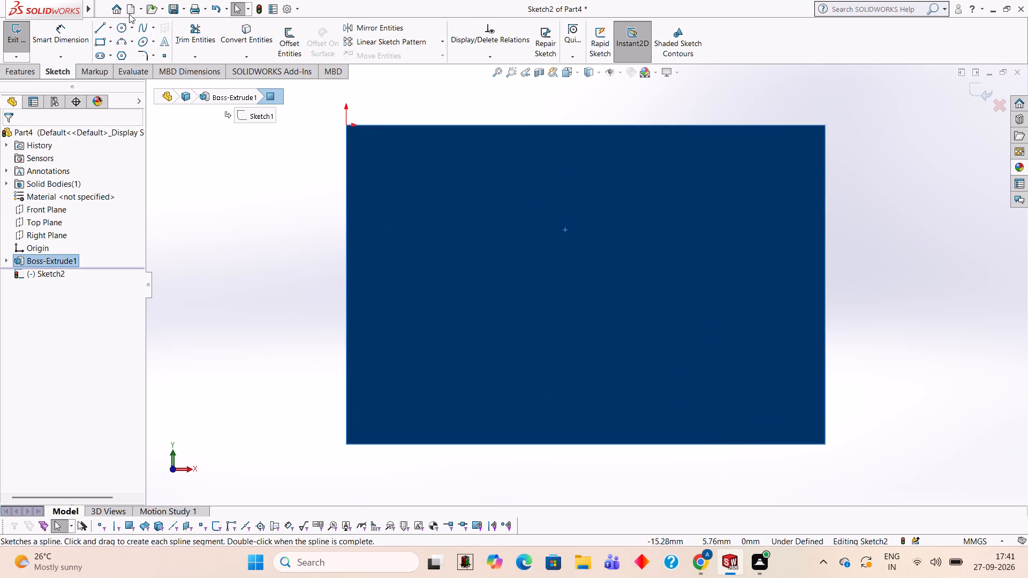
{"action": "left_click", "coordinate": [123, 27]}
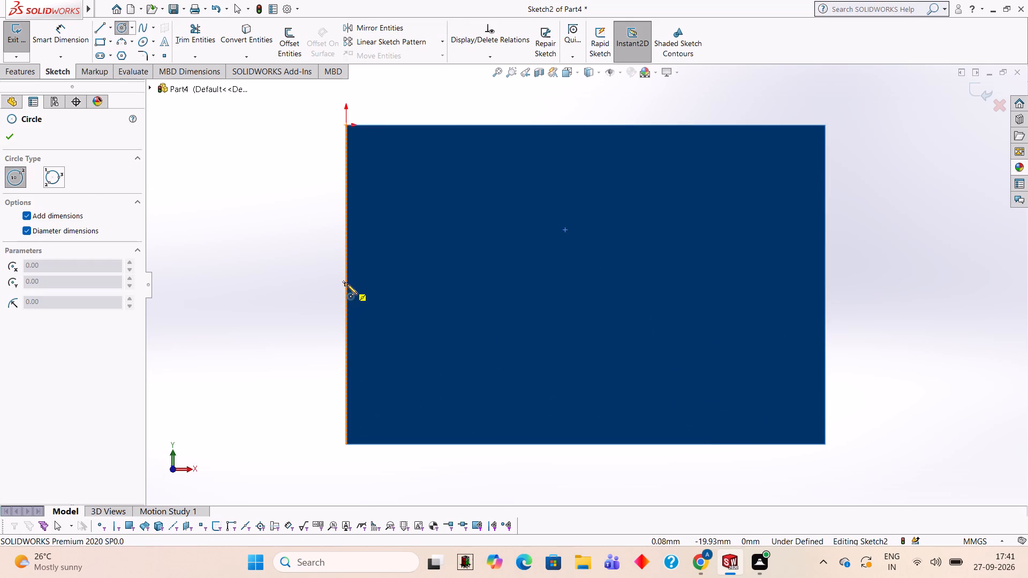
{"action": "left_click", "coordinate": [344, 284]}
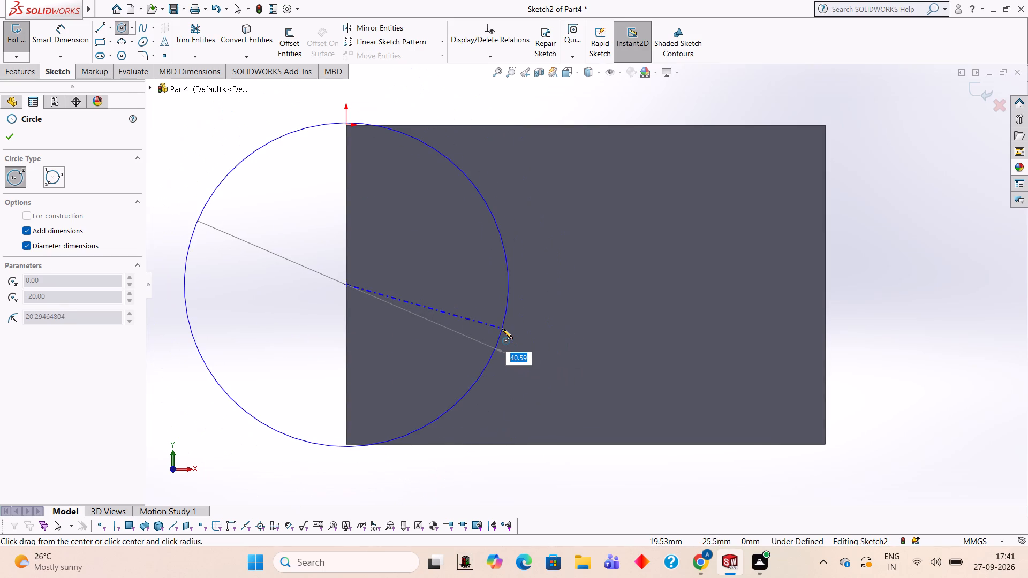
{"action": "type", "text": "40"}
{"action": "key", "text": "Return"}
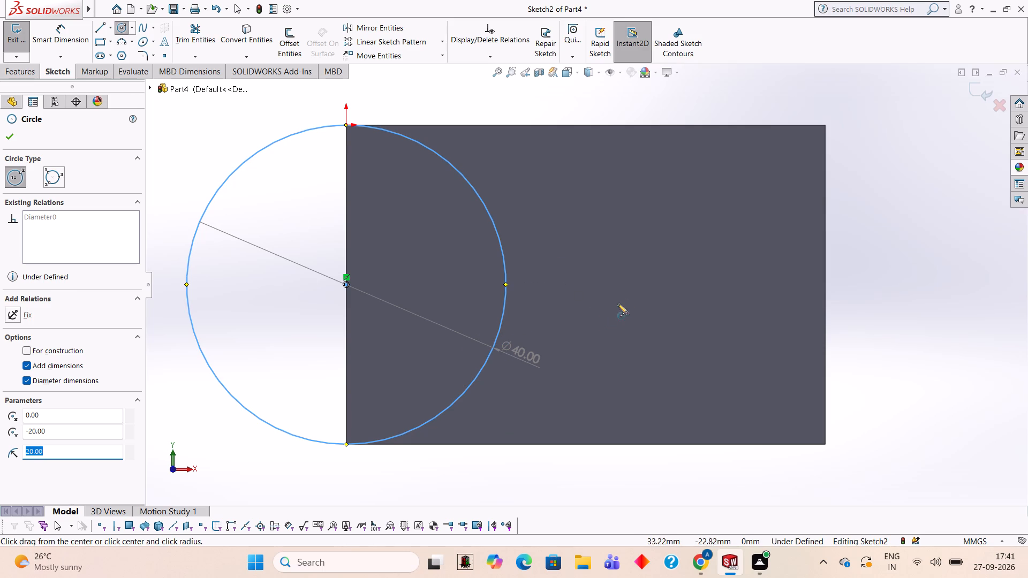
Extrude the 40 mm circle 40 mm outward from the plate's front face as a merged boss.
{"action": "middle_click_drag", "start_coordinate": [621, 307], "coordinate": [622, 232]}
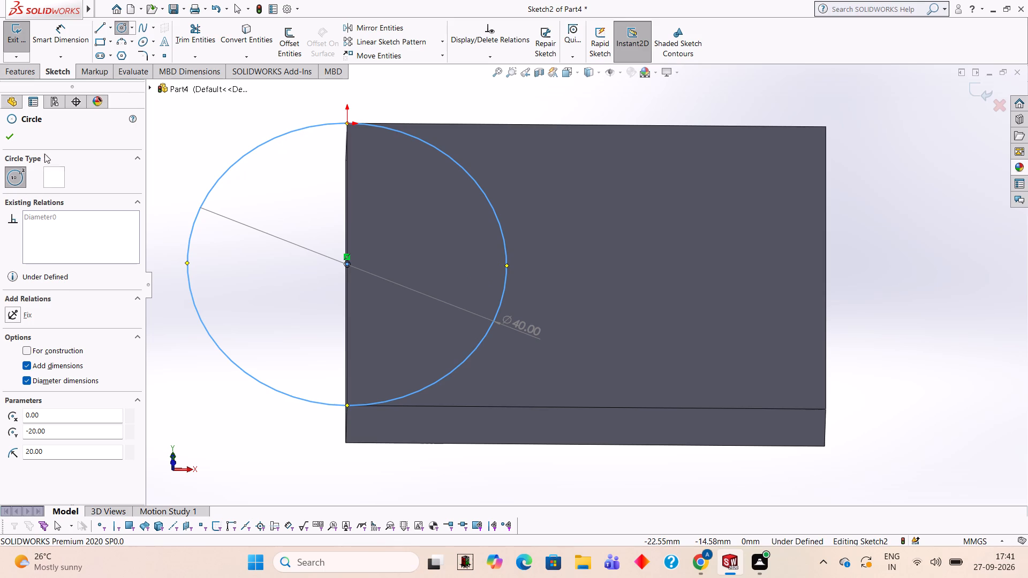
{"action": "left_click", "coordinate": [31, 69]}
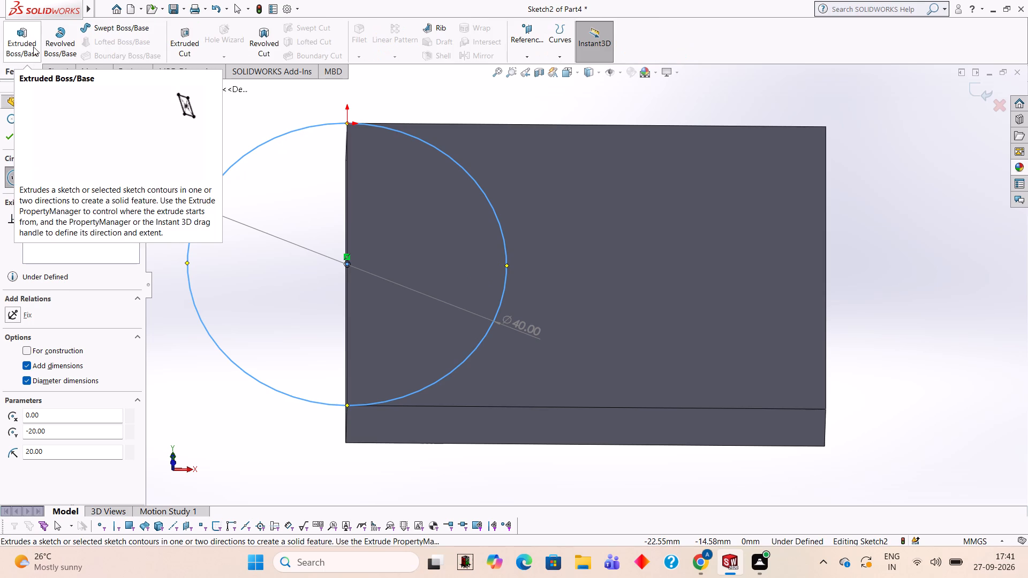
{"action": "left_click", "coordinate": [33, 45]}
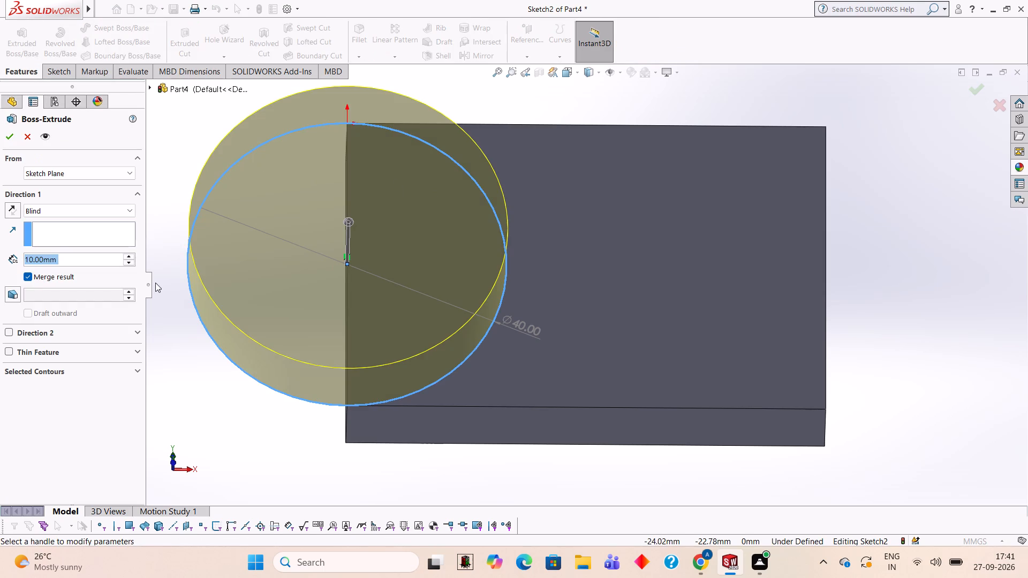
{"action": "type", "text": "40"}
{"action": "key", "text": "Return"}
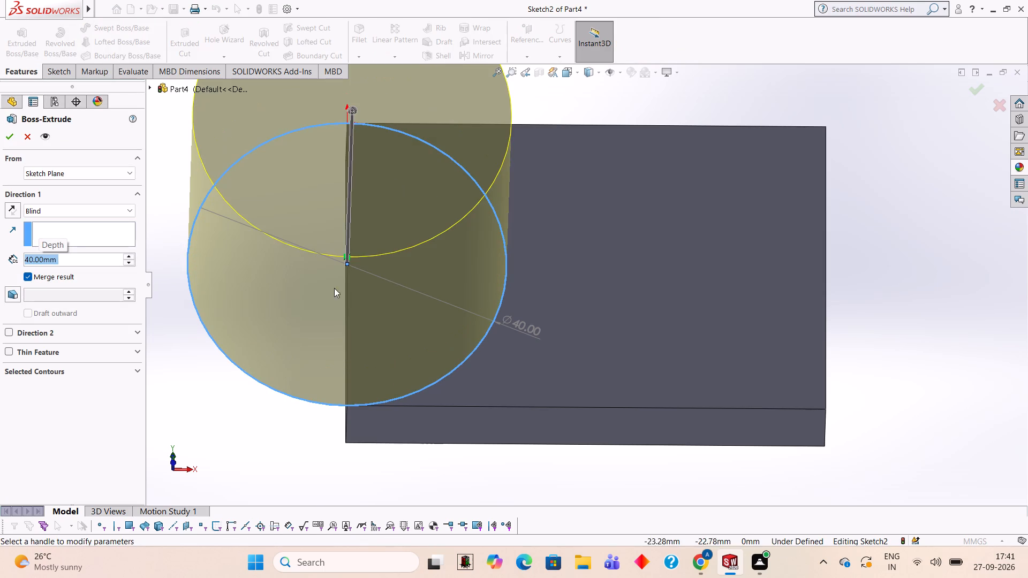
{"action": "middle_click_drag", "start_coordinate": [722, 305], "coordinate": [720, 154]}
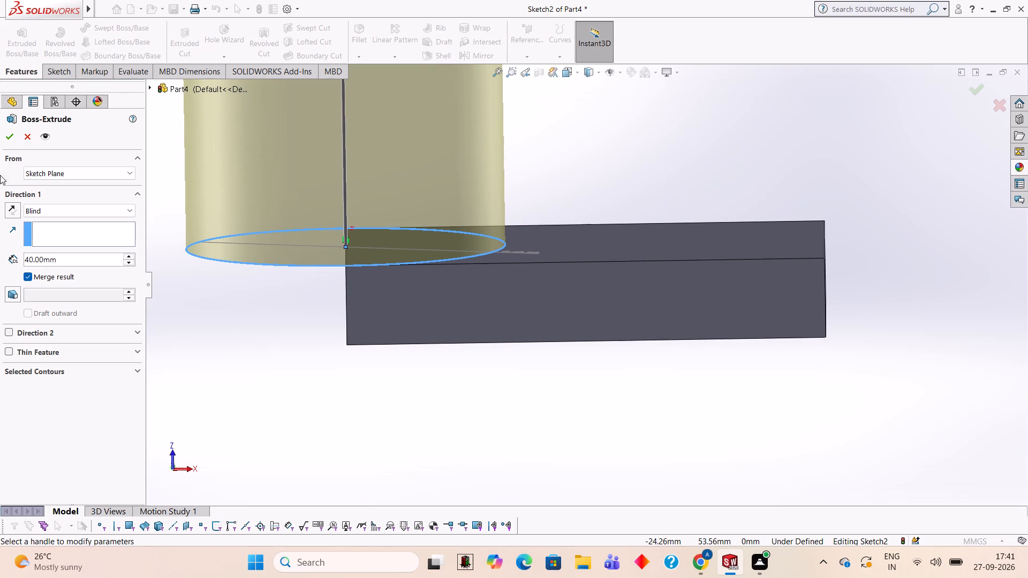
{"action": "left_click", "coordinate": [10, 135]}
{"action": "left_click", "coordinate": [724, 178]}
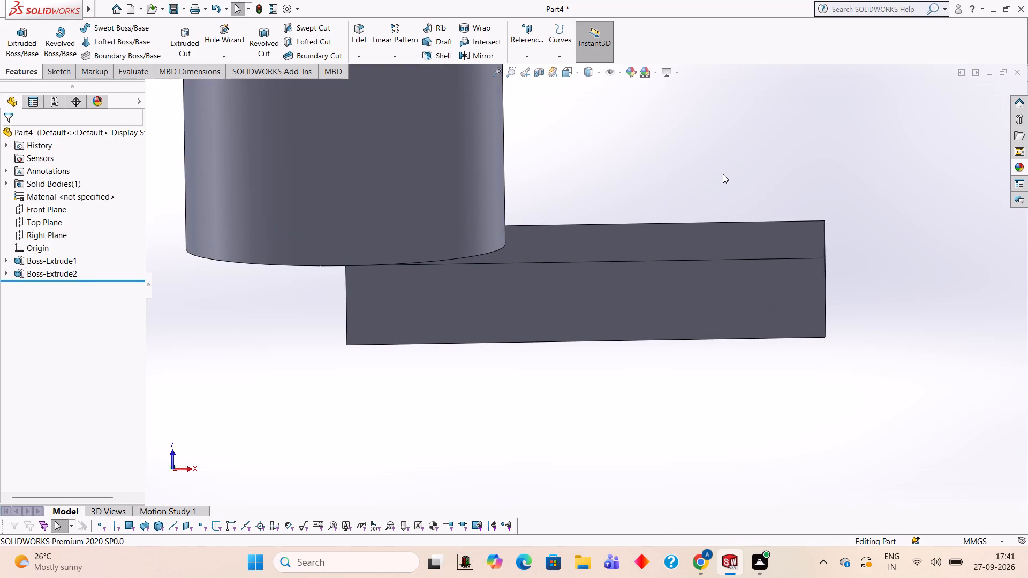
Sketch a 40 mm diameter circle on the plate's back face, centred on the midpoint of the short edge at the origin.
{"action": "middle_click_drag", "start_coordinate": [724, 167], "coordinate": [713, 262]}
{"action": "scroll", "coordinate": [719, 257], "scroll_direction": "up", "scroll_amount": 4}
{"action": "middle_click_drag", "start_coordinate": [709, 241], "coordinate": [743, 182]}
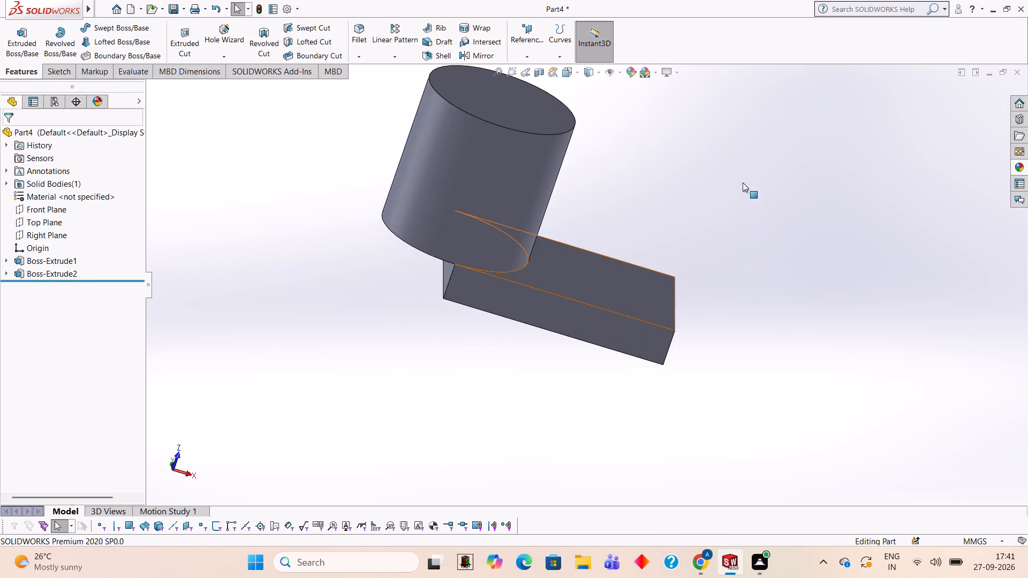
{"action": "scroll", "coordinate": [743, 184], "scroll_direction": "up", "scroll_amount": 2}
{"action": "middle_click_drag", "start_coordinate": [700, 161], "coordinate": [666, 241]}
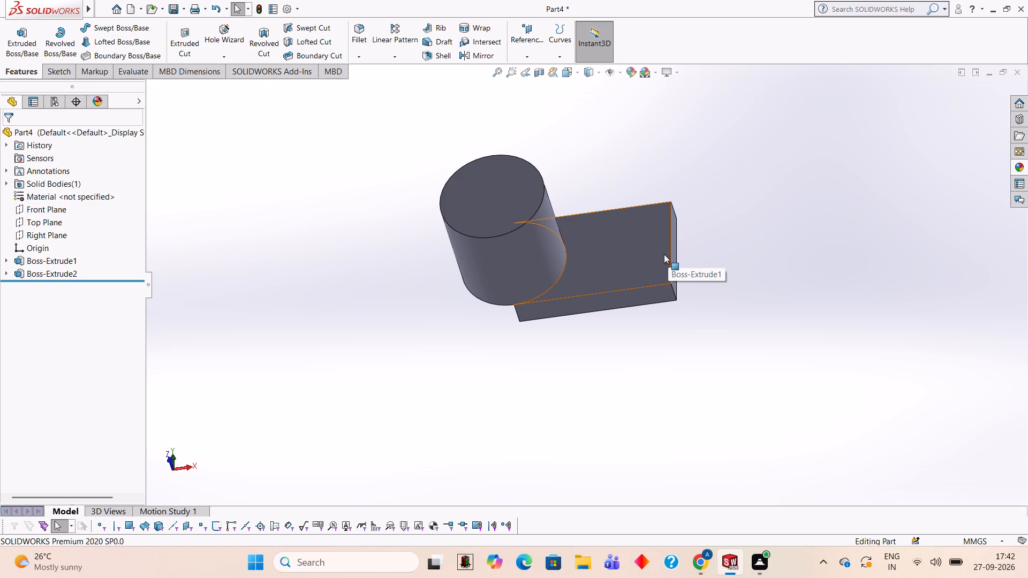
{"action": "middle_click_drag", "start_coordinate": [799, 228], "coordinate": [964, 337]}
{"action": "middle_click_drag", "start_coordinate": [725, 253], "coordinate": [795, 248]}
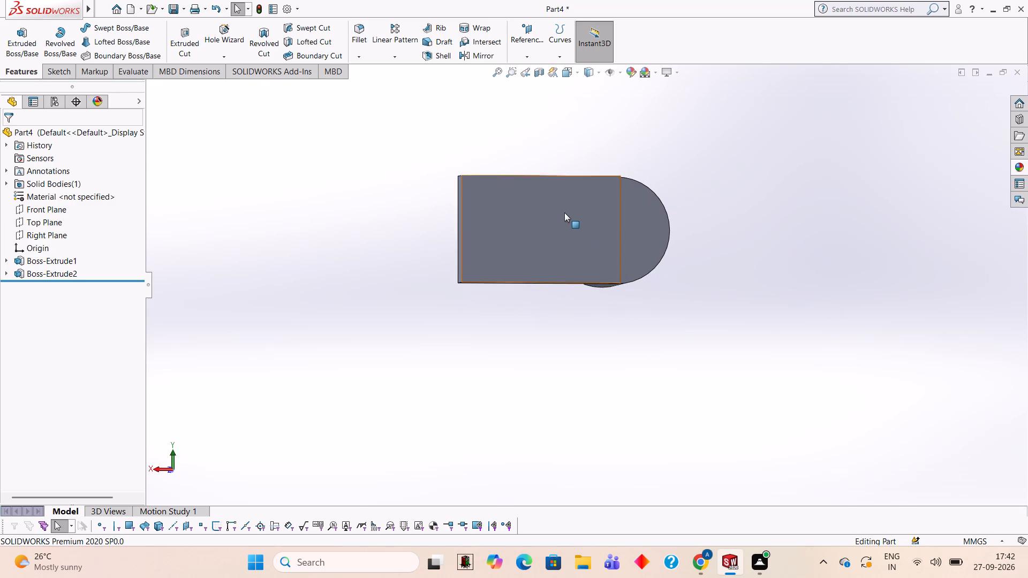
{"action": "left_click", "coordinate": [566, 210]}
{"action": "left_click", "coordinate": [613, 186]}
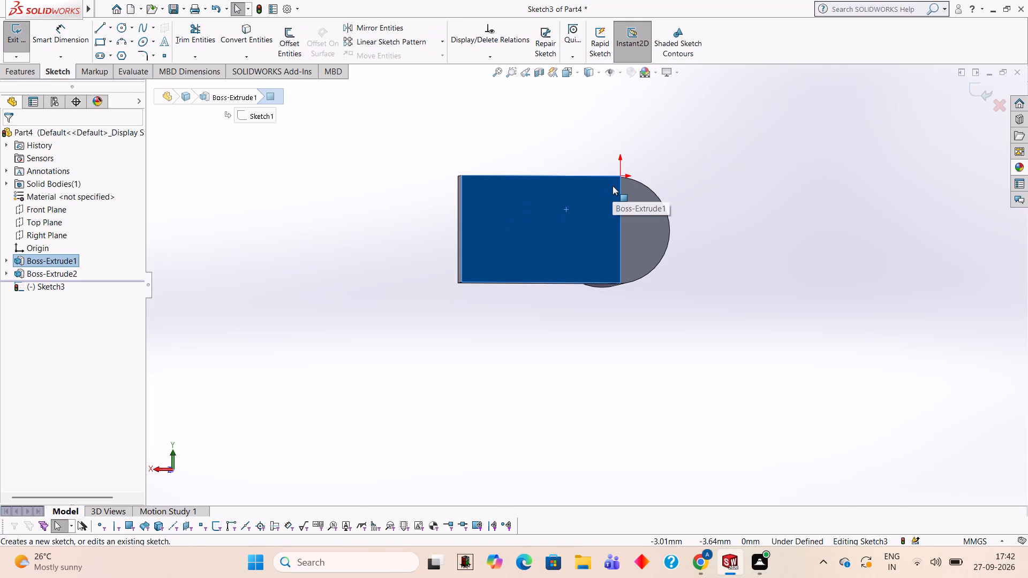
{"action": "key", "text": "ctrl+8"}
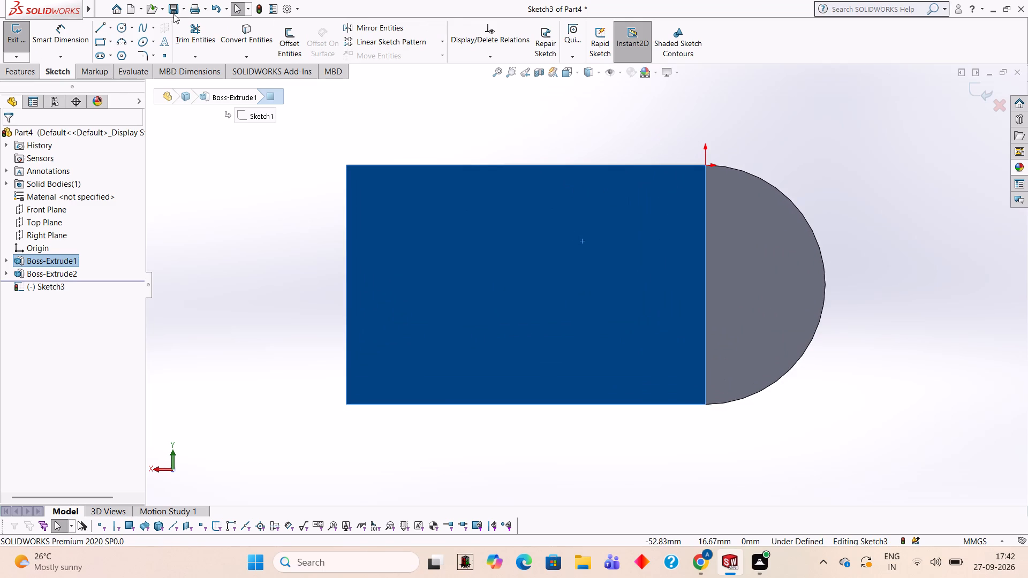
{"action": "left_click", "coordinate": [118, 30]}
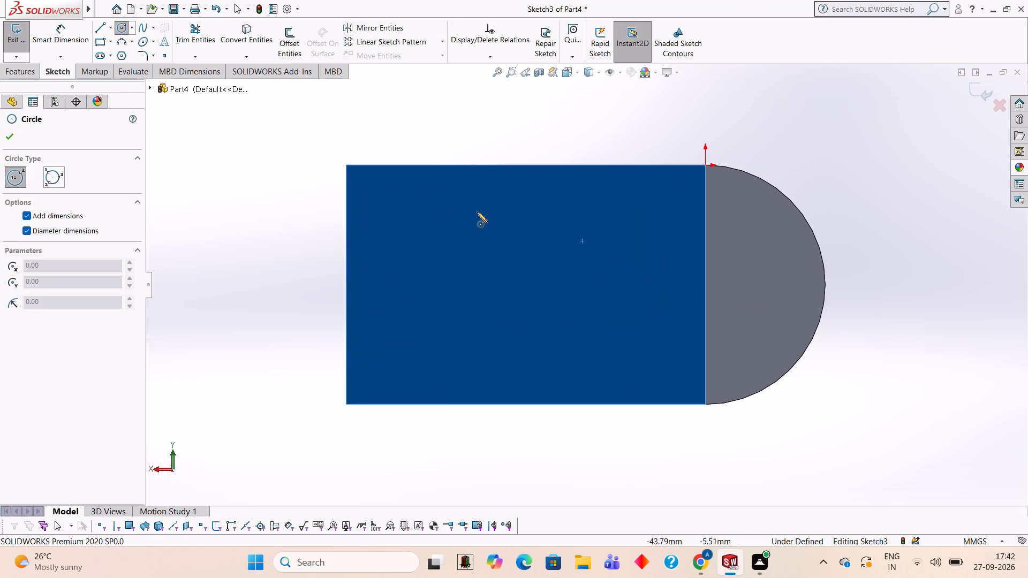
{"action": "left_click", "coordinate": [704, 284]}
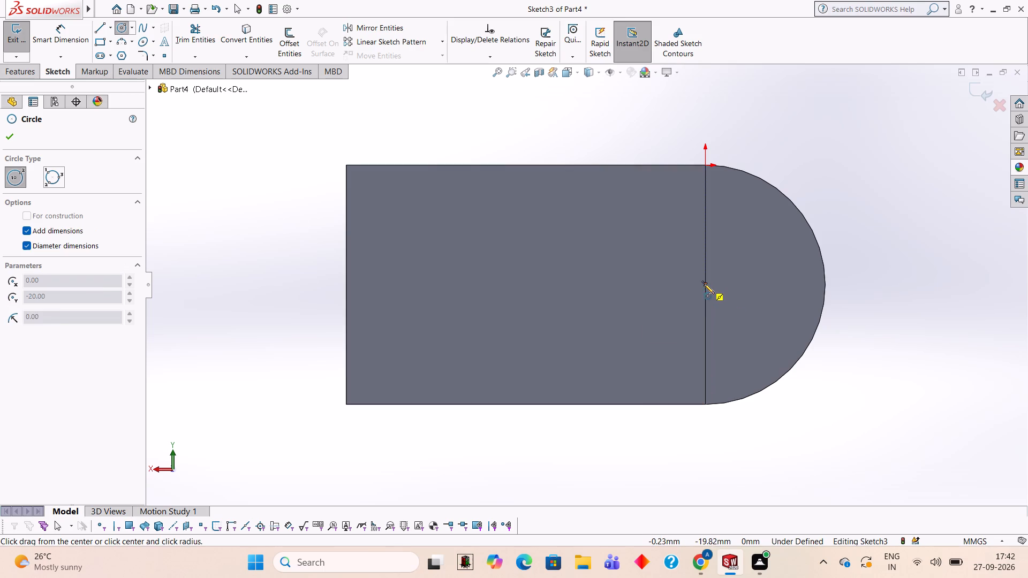
{"action": "type", "text": "40"}
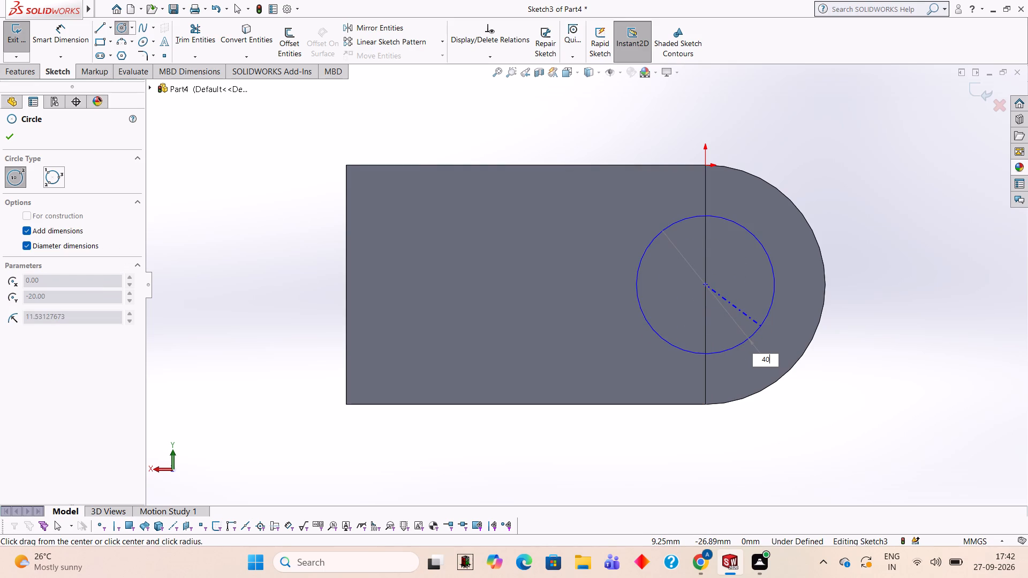
{"action": "key", "text": "Return"}
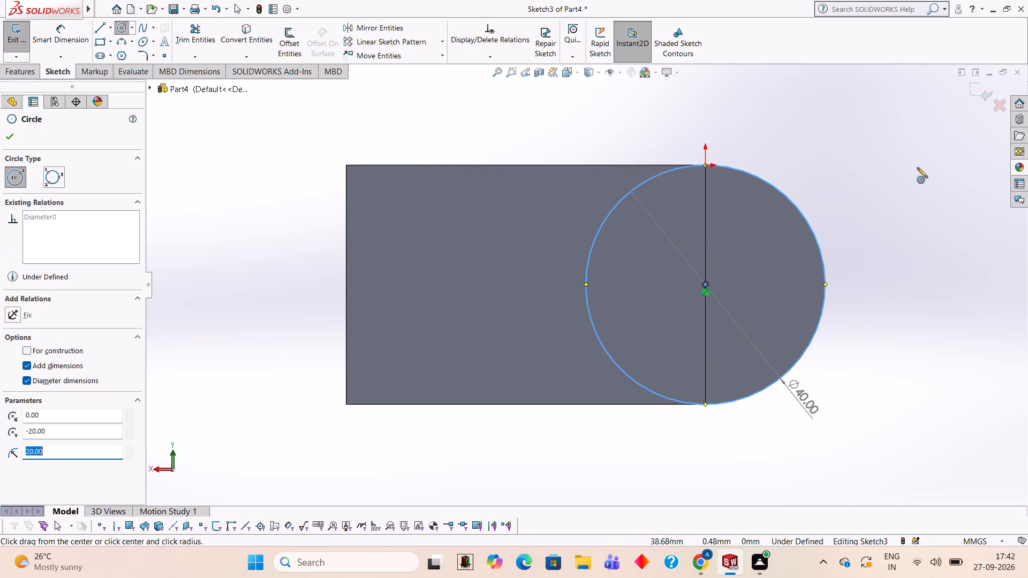
Extrude the back-face circle 10 mm as a merged blind boss, reversed towards the cylindrical boss to round the plate's end.
{"action": "middle_click_drag", "start_coordinate": [917, 168], "coordinate": [873, 143]}
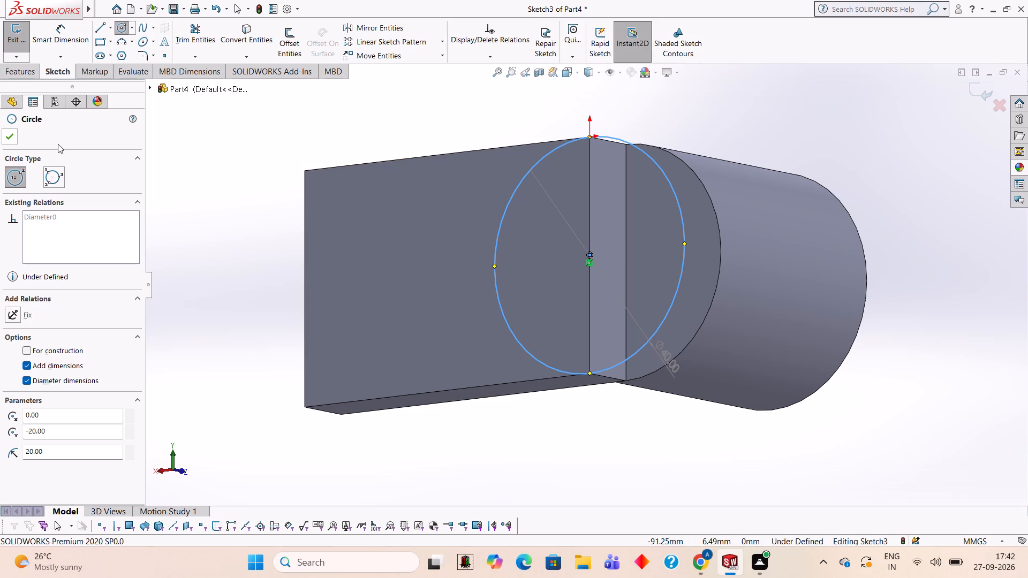
{"action": "left_click", "coordinate": [20, 75]}
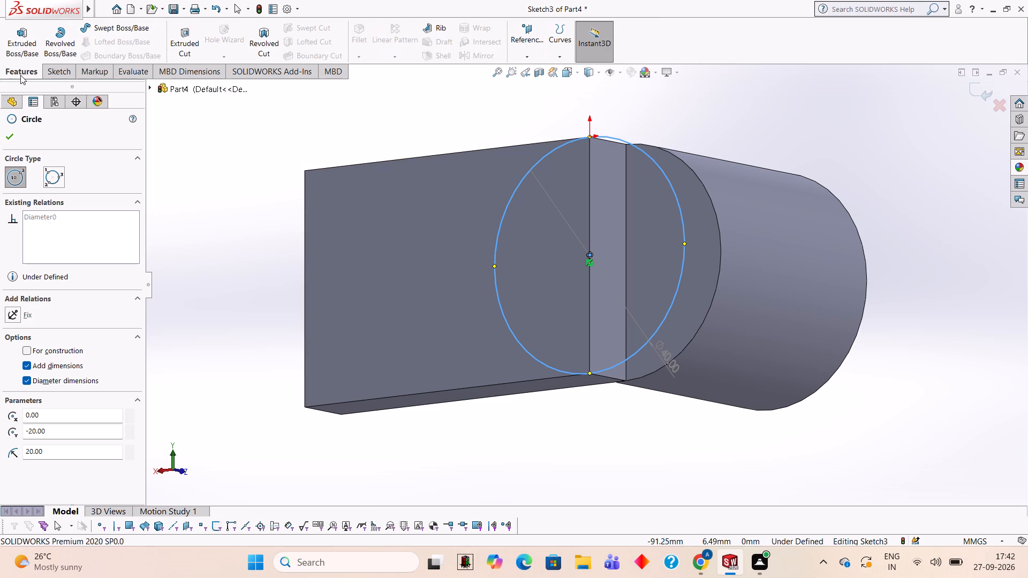
{"action": "left_click", "coordinate": [26, 53]}
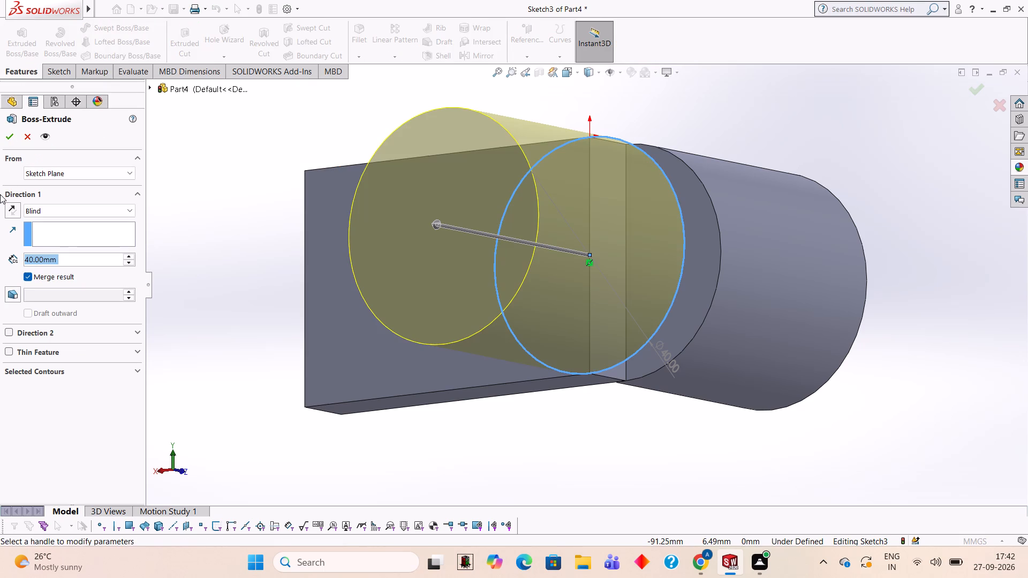
{"action": "left_click", "coordinate": [10, 210]}
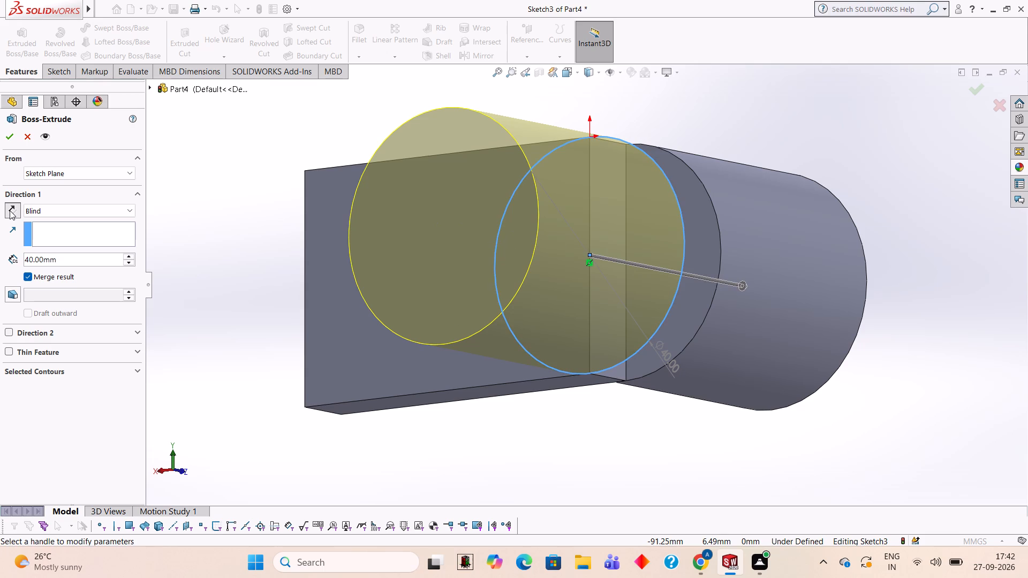
{"action": "left_click", "coordinate": [117, 261]}
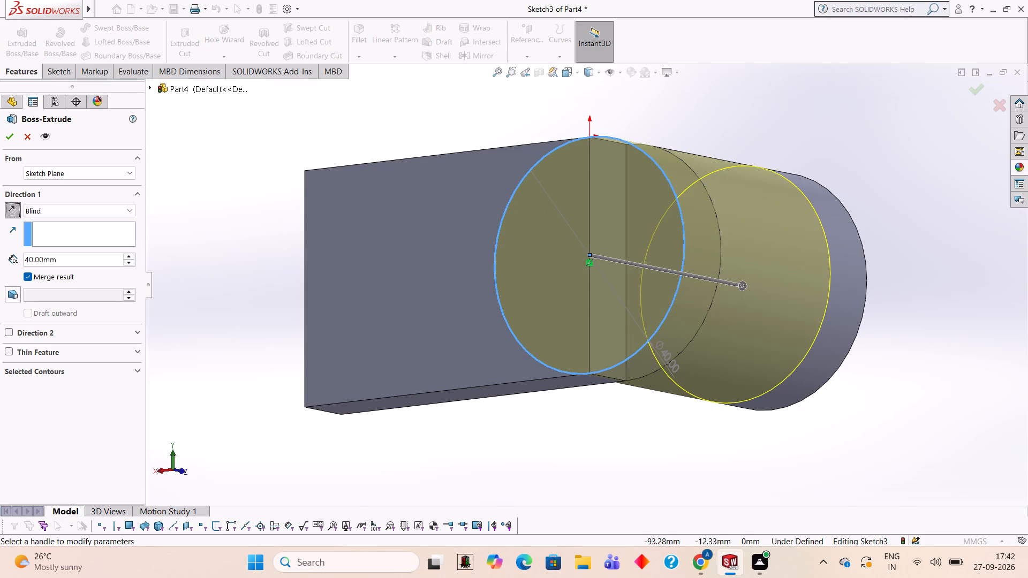
{"action": "key", "text": "BackSpace"}
{"action": "key", "text": "BackSpace"}
{"action": "key", "text": "BackSpace"}
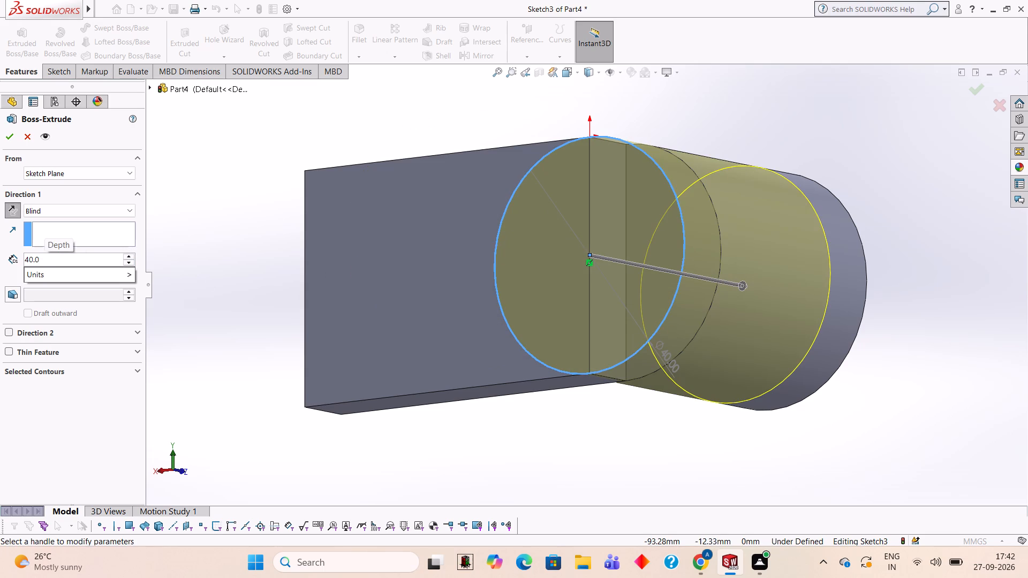
{"action": "key", "text": "BackSpace"}
{"action": "key", "text": "BackSpace"}
{"action": "key", "text": "BackSpace"}
{"action": "key", "text": "BackSpace"}
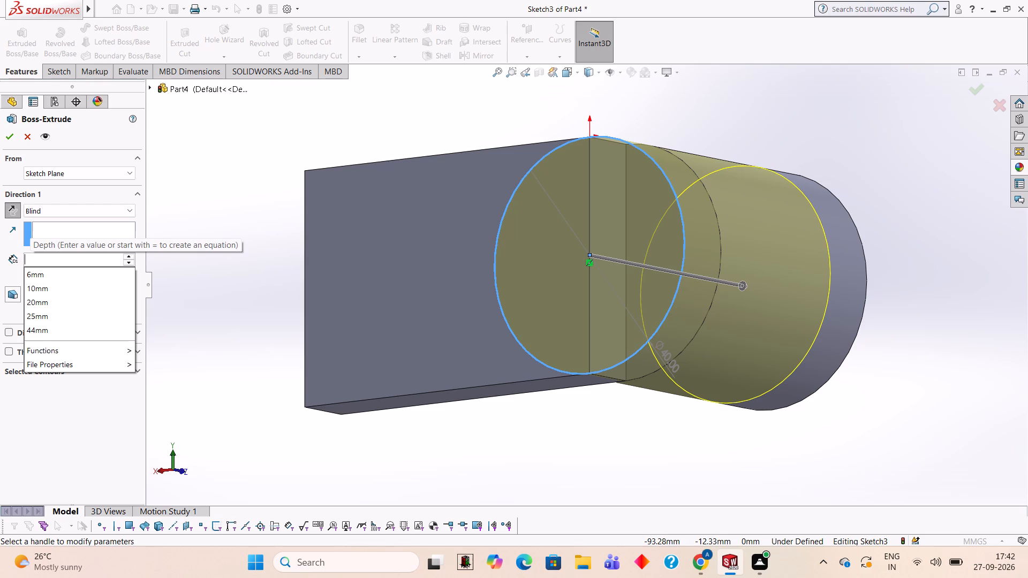
{"action": "type", "text": "10"}
{"action": "key", "text": "Return"}
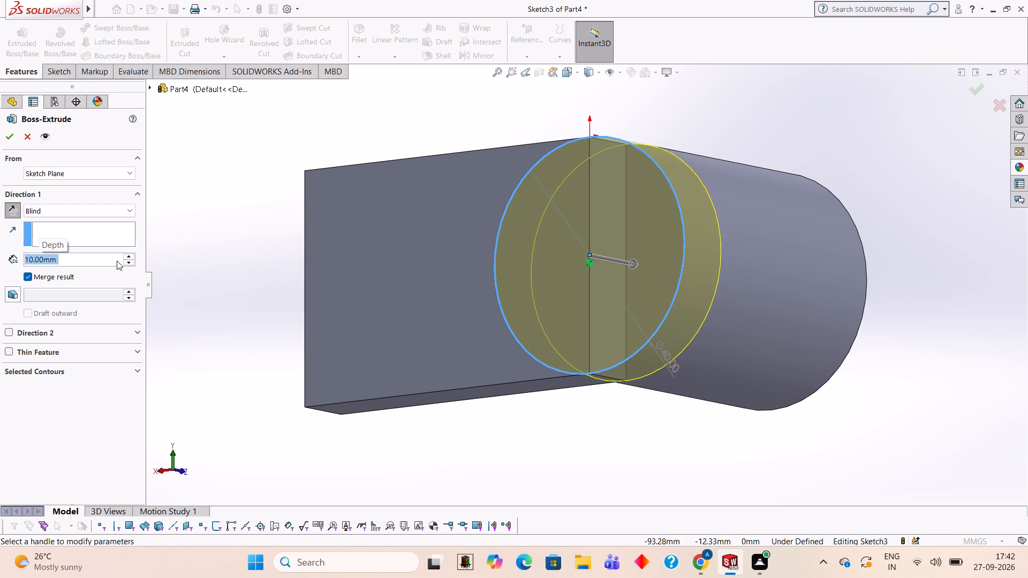
{"action": "left_click", "coordinate": [9, 134]}
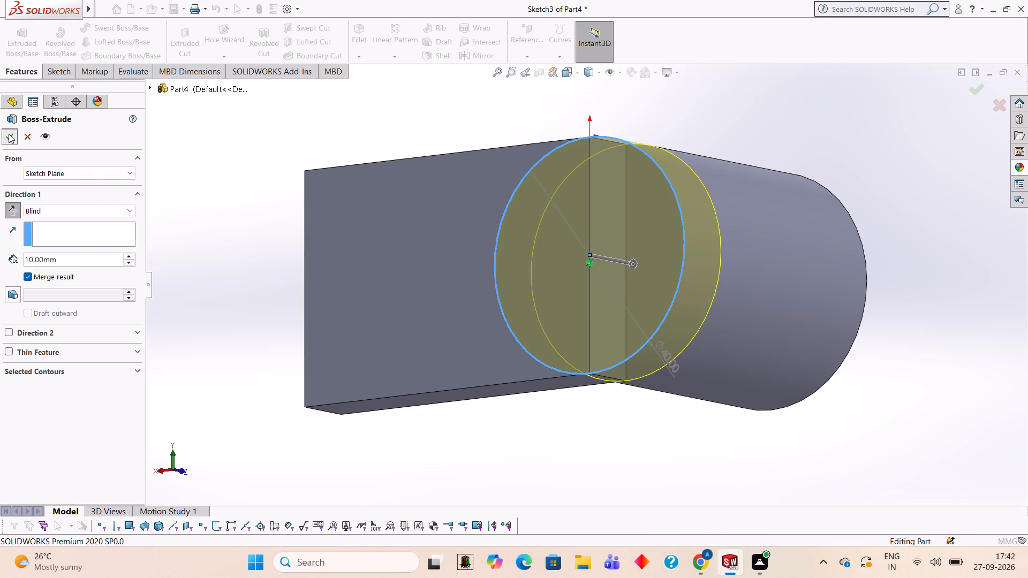
{"action": "left_click", "coordinate": [840, 162]}
Sketch a 40 mm diameter circle on the free end face of the cylindrical boss, concentric with it.
{"action": "middle_click_drag", "start_coordinate": [773, 138], "coordinate": [831, 326]}
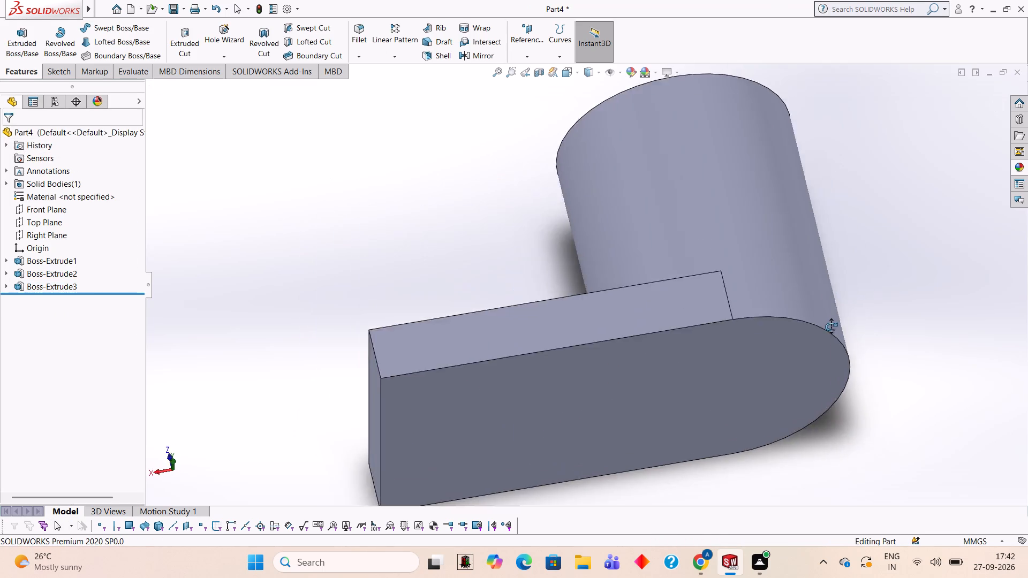
{"action": "middle_click_drag", "start_coordinate": [831, 326], "coordinate": [826, 403]}
{"action": "scroll", "coordinate": [837, 336], "scroll_direction": "up", "scroll_amount": 2}
{"action": "middle_click_drag", "start_coordinate": [827, 300], "coordinate": [811, 500]}
{"action": "middle_click_drag", "start_coordinate": [805, 284], "coordinate": [807, 242]}
{"action": "middle_click_drag", "start_coordinate": [850, 393], "coordinate": [838, 256]}
{"action": "middle_click_drag", "start_coordinate": [841, 422], "coordinate": [852, 219]}
{"action": "middle_click_drag", "start_coordinate": [833, 418], "coordinate": [846, 179]}
{"action": "middle_click_drag", "start_coordinate": [849, 370], "coordinate": [844, 364]}
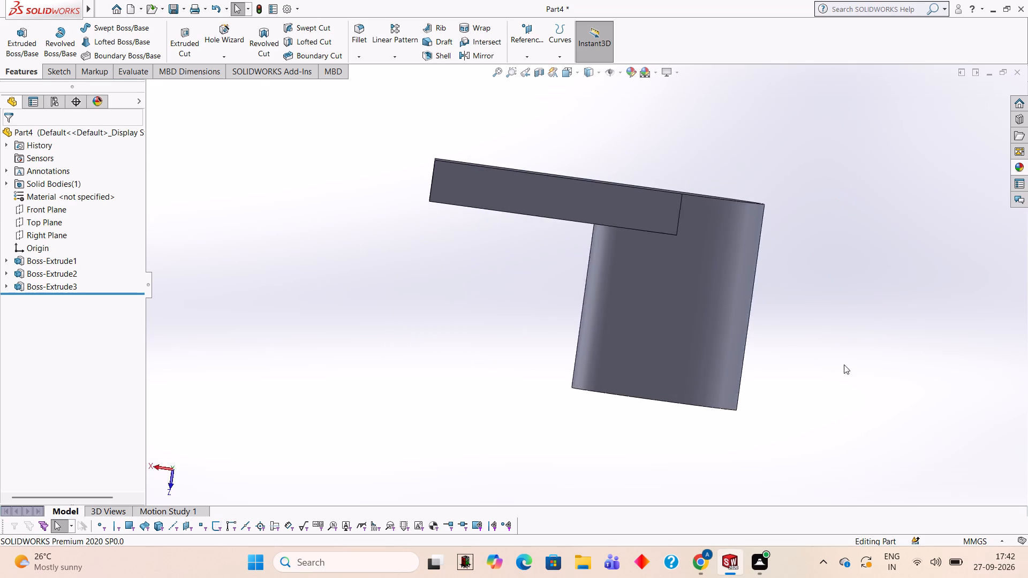
{"action": "middle_click_drag", "start_coordinate": [844, 364], "coordinate": [950, 436]}
{"action": "middle_click_drag", "start_coordinate": [798, 265], "coordinate": [896, 271]}
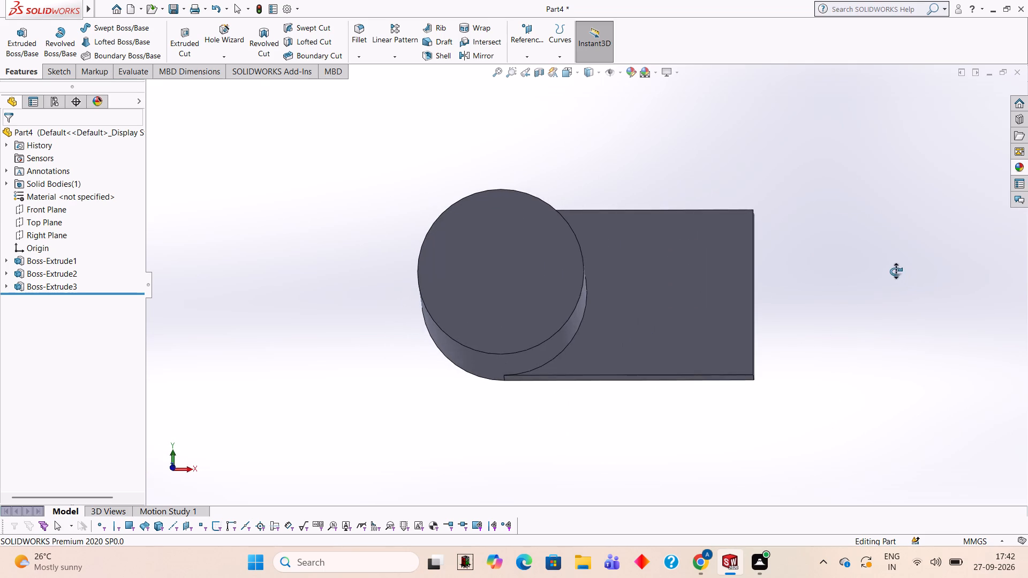
{"action": "middle_click_drag", "start_coordinate": [896, 271], "coordinate": [903, 299]}
{"action": "left_click", "coordinate": [535, 265]}
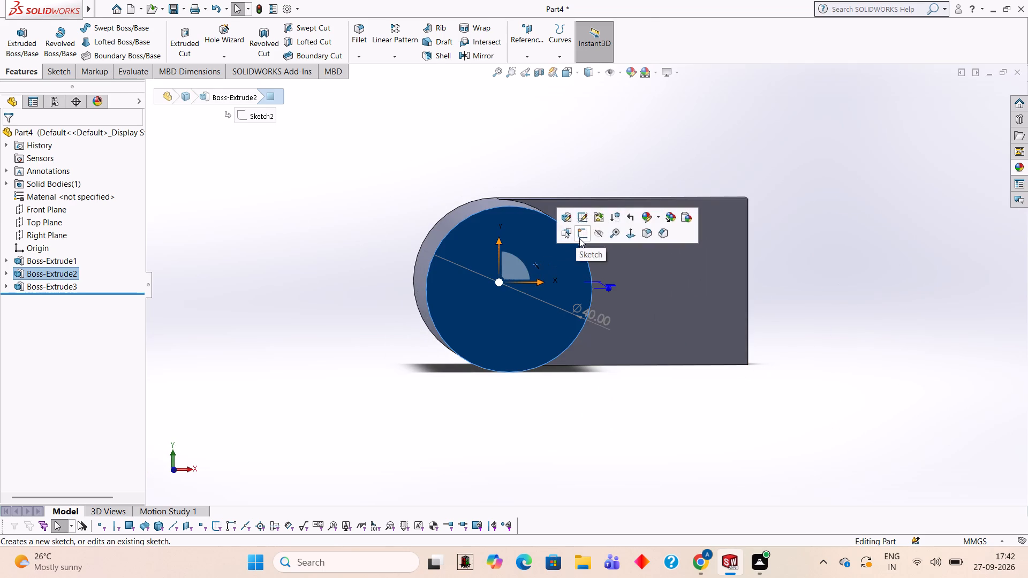
{"action": "left_click", "coordinate": [580, 238]}
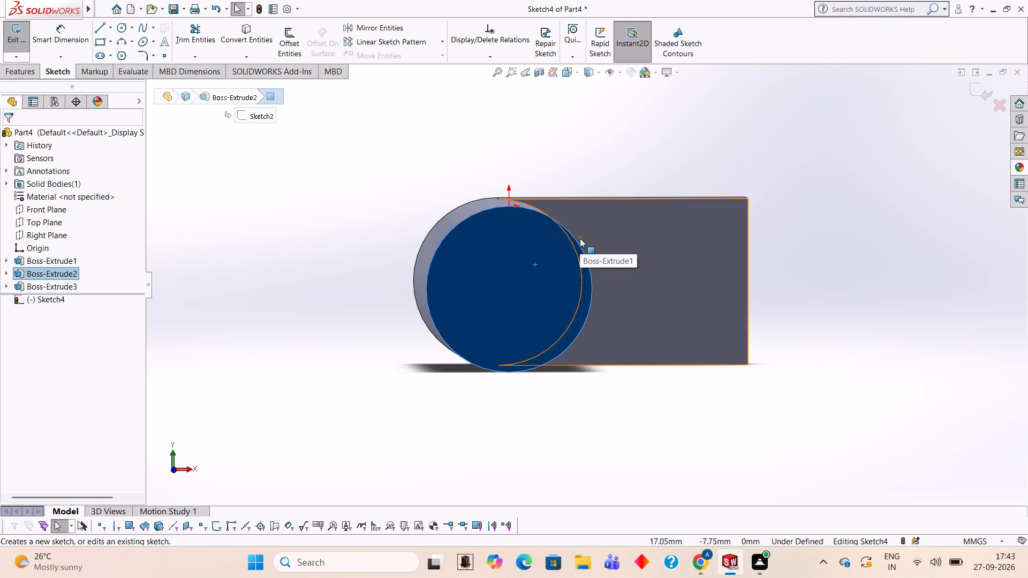
{"action": "key", "text": "ctrl+8"}
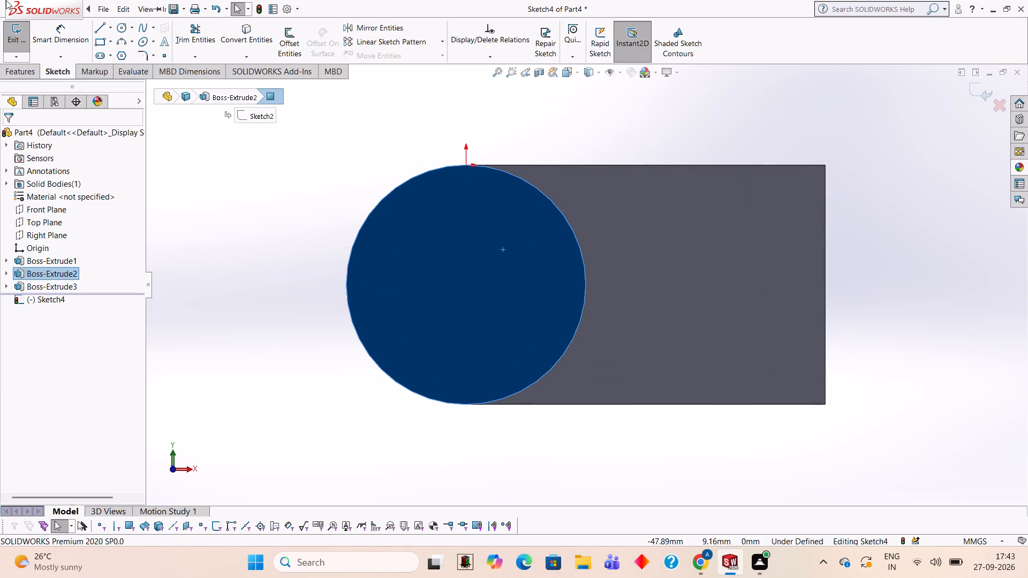
{"action": "left_click", "coordinate": [364, 101]}
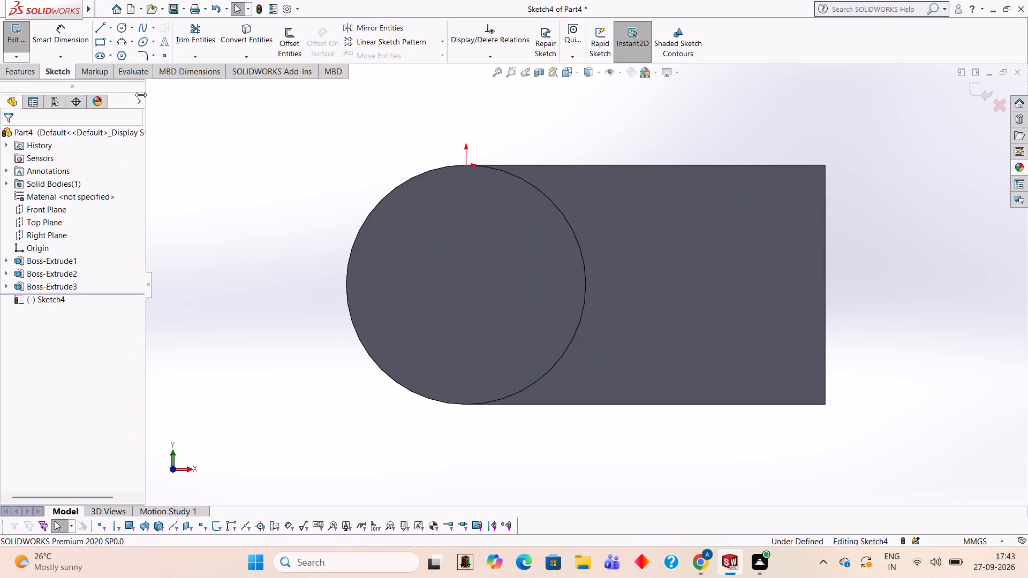
{"action": "left_click", "coordinate": [122, 33]}
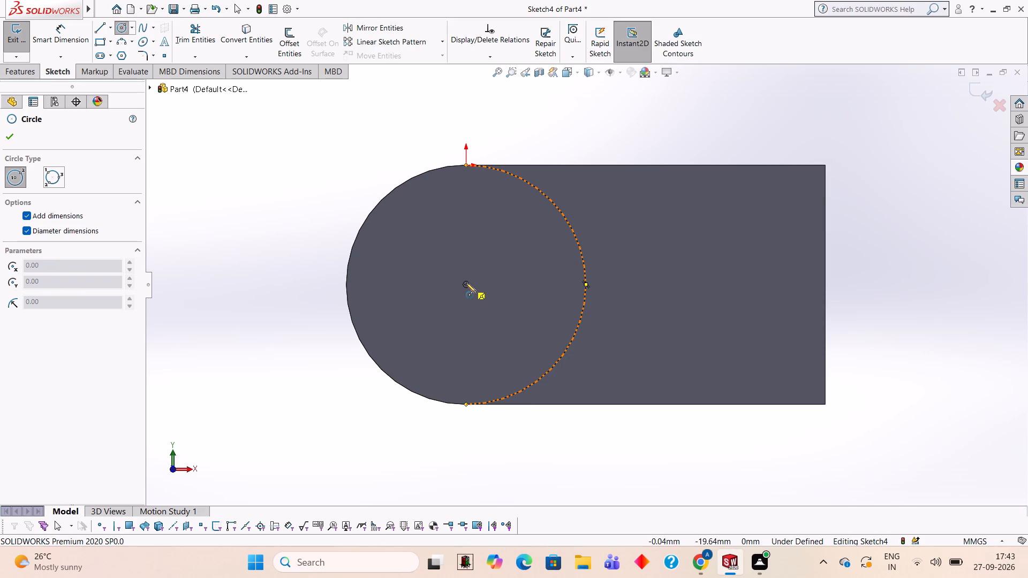
{"action": "left_click", "coordinate": [466, 283]}
{"action": "type", "text": "40"}
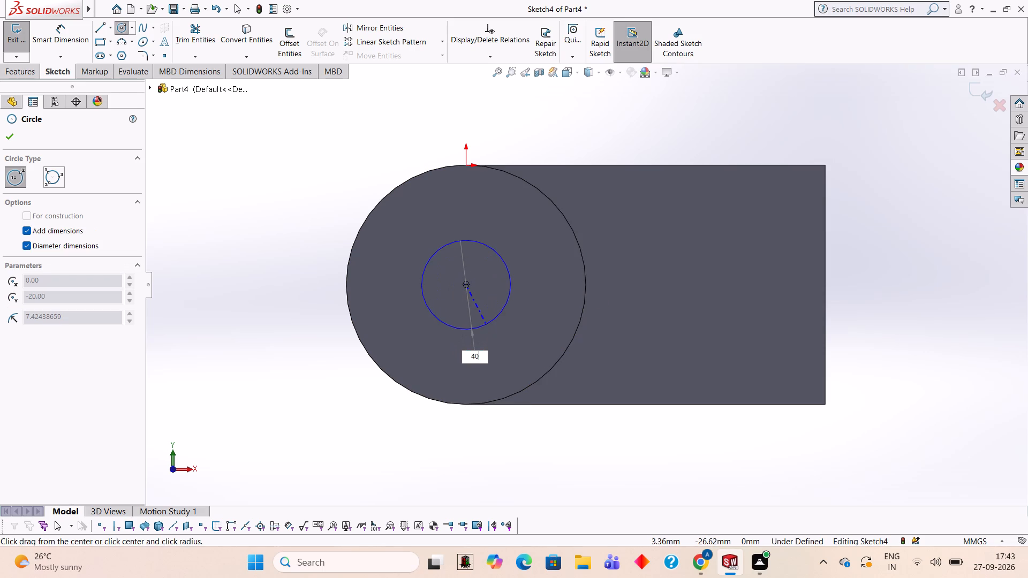
{"action": "key", "text": "Return"}
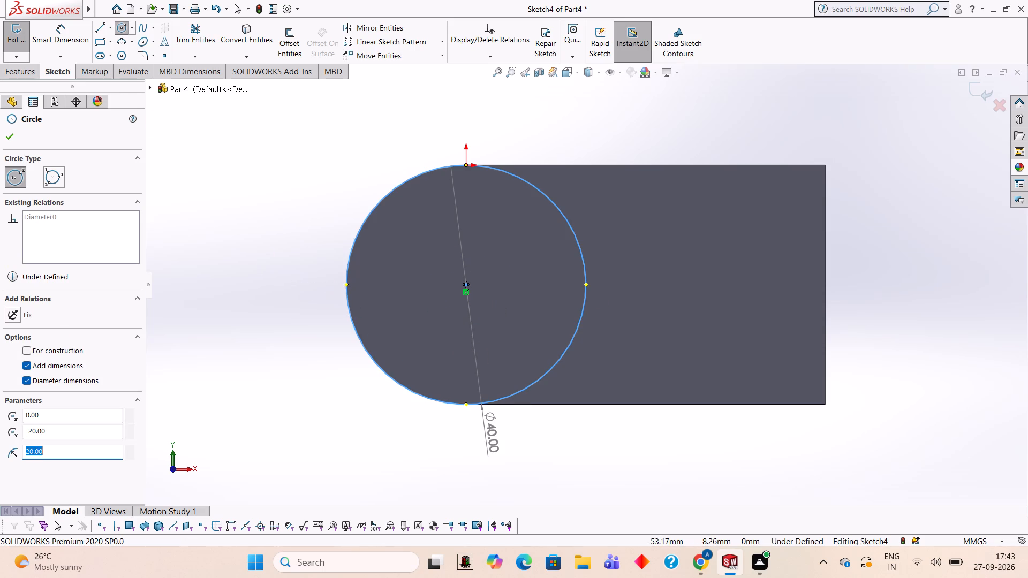
{"action": "left_click", "coordinate": [16, 135]}
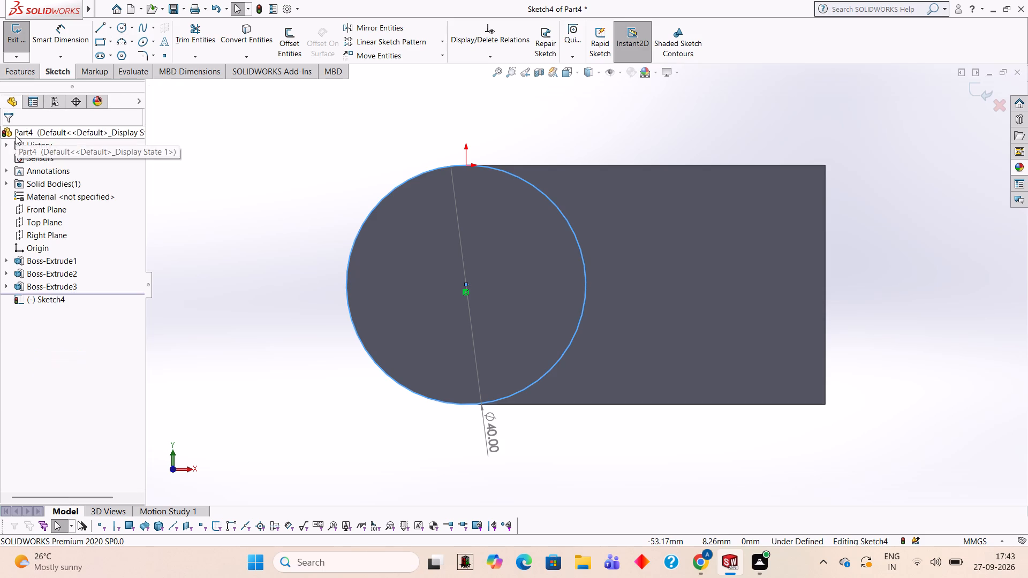
Cut-extrude the 40 mm circle blind 10 mm into the boss from its free end to shorten the cylinder.
{"action": "left_click", "coordinate": [10, 66]}
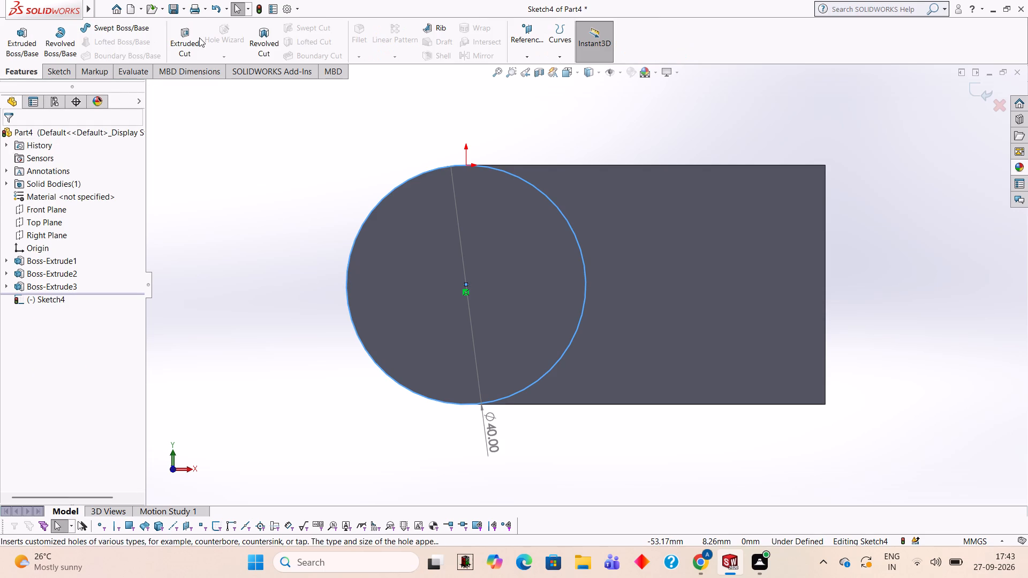
{"action": "left_click", "coordinate": [199, 37]}
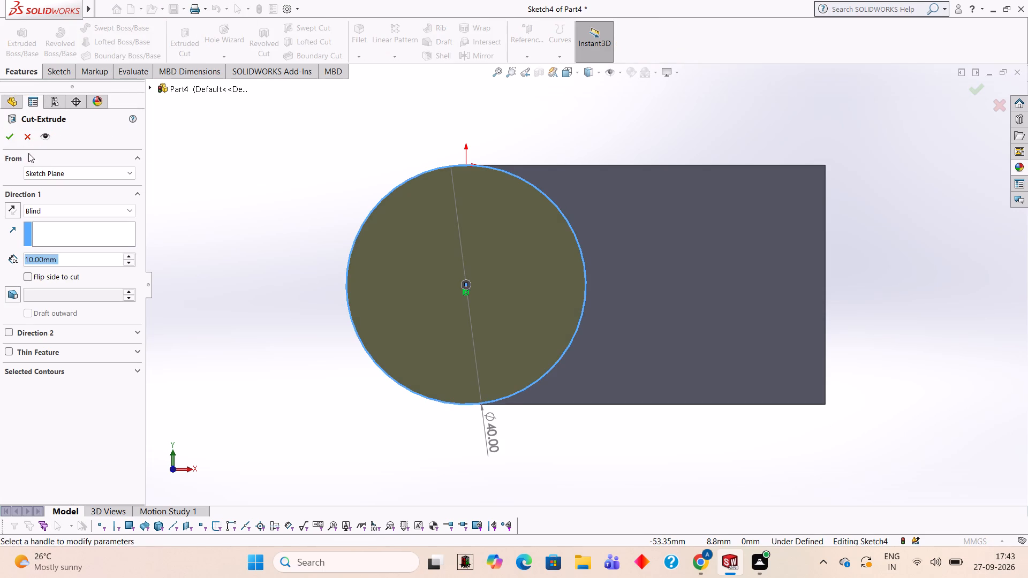
{"action": "middle_click_drag", "start_coordinate": [220, 214], "coordinate": [223, 326]}
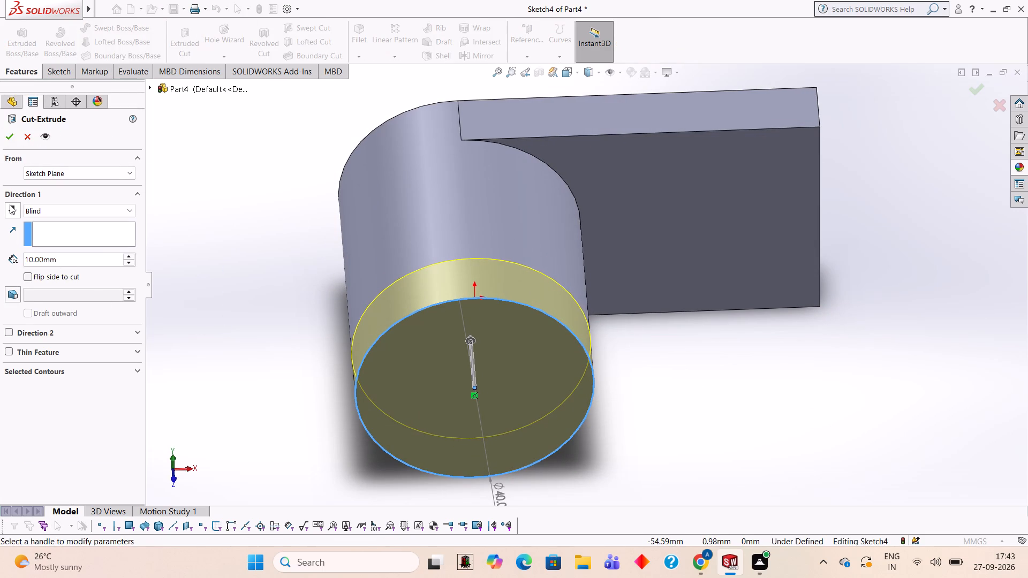
{"action": "left_click", "coordinate": [13, 136]}
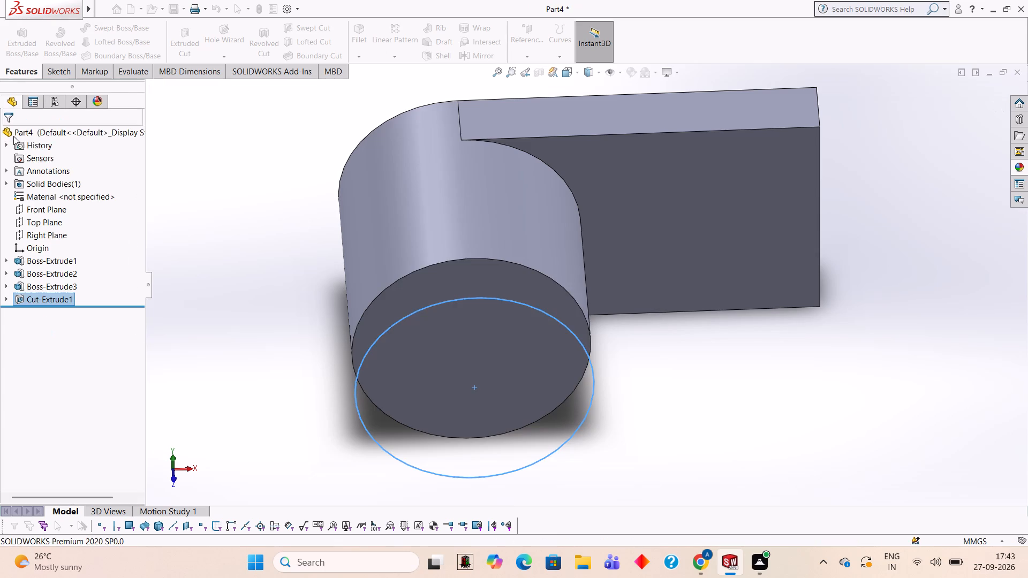
{"action": "left_click", "coordinate": [198, 239]}
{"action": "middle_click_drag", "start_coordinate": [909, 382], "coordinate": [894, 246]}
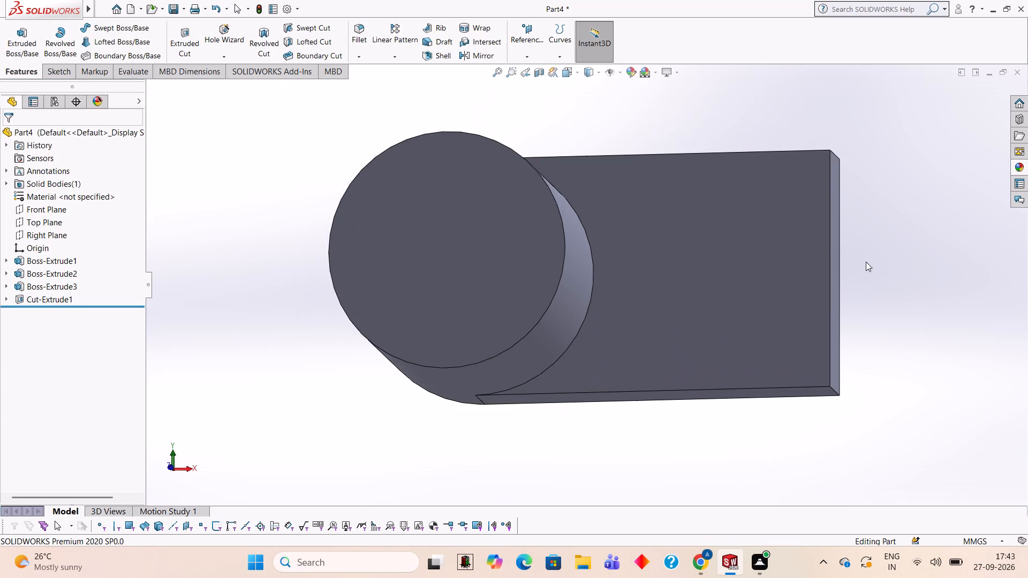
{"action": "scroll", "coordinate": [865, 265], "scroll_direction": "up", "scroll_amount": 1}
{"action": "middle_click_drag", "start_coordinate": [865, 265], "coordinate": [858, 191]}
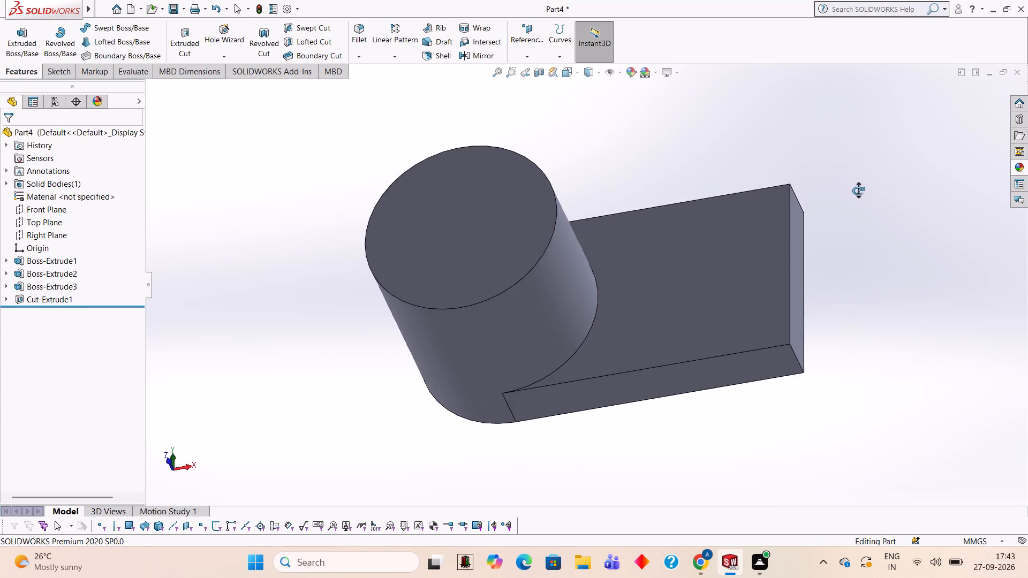
Start a new sketch on the plate's large flat face beside the cylindrical boss, viewed normal to the face.
{"action": "middle_click_drag", "start_coordinate": [858, 191], "coordinate": [859, 191]}
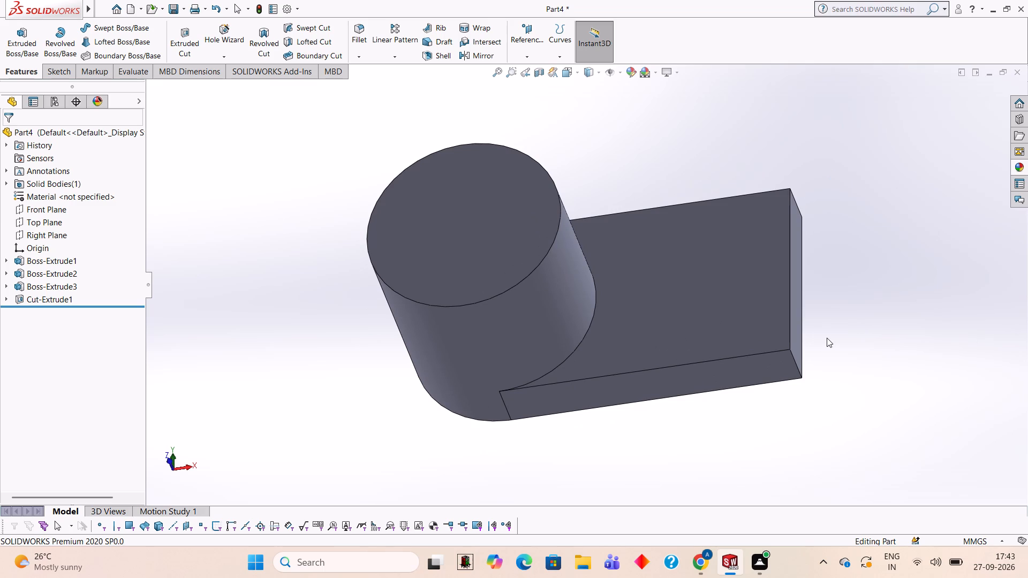
{"action": "middle_click_drag", "start_coordinate": [855, 234], "coordinate": [899, 264]}
{"action": "middle_click_drag", "start_coordinate": [835, 172], "coordinate": [808, 340]}
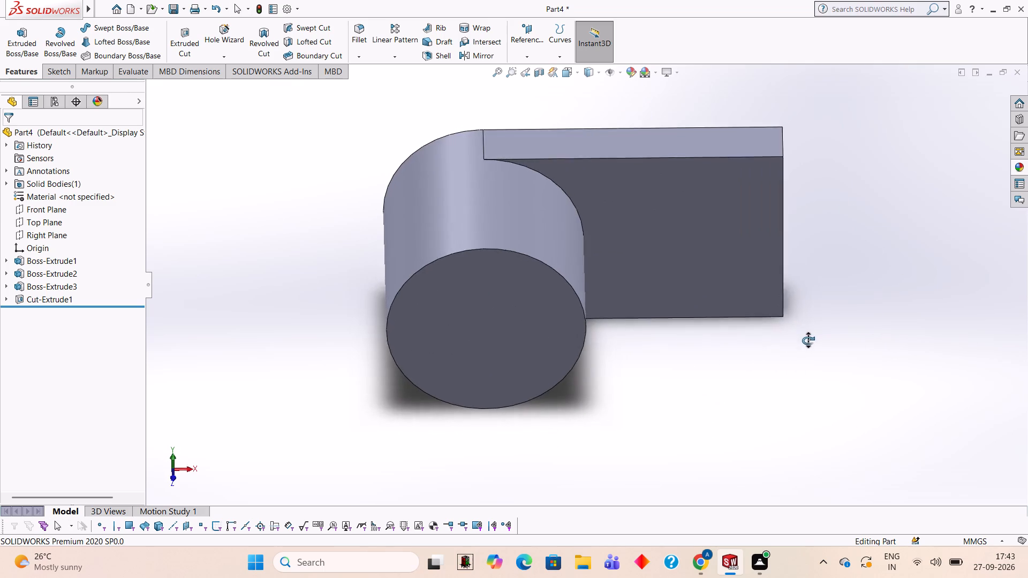
{"action": "middle_click_drag", "start_coordinate": [808, 340], "coordinate": [821, 238]}
{"action": "scroll", "coordinate": [823, 239], "scroll_direction": "up", "scroll_amount": 1}
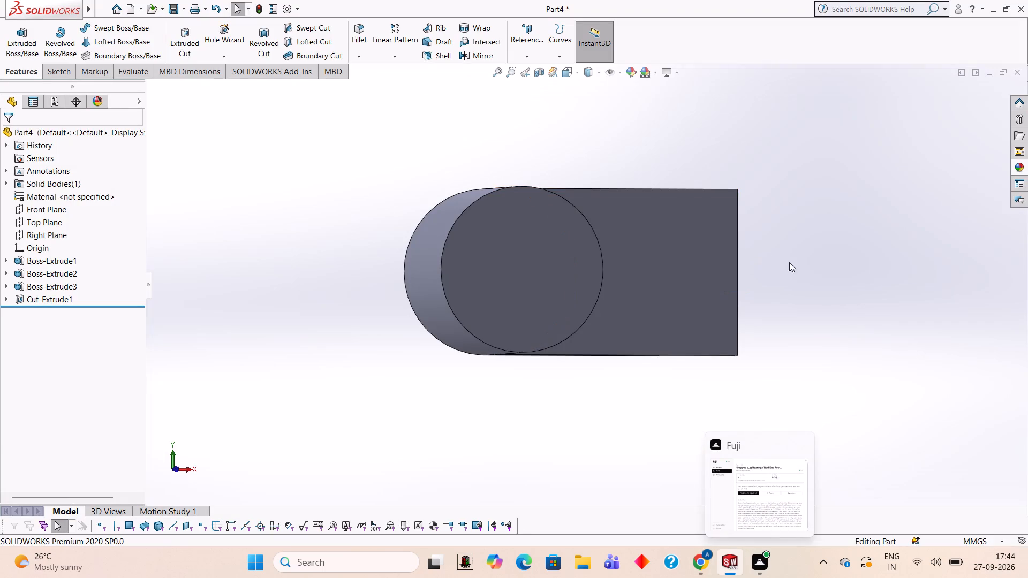
{"action": "scroll", "coordinate": [813, 266], "scroll_direction": "down", "scroll_amount": 1}
{"action": "middle_click_drag", "start_coordinate": [815, 267], "coordinate": [789, 263]}
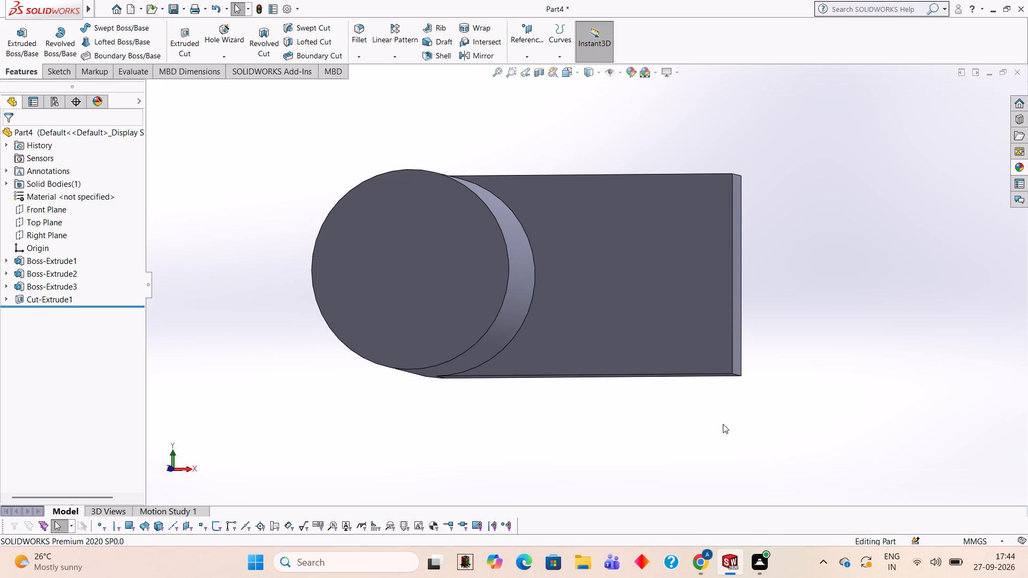
{"action": "left_click", "coordinate": [630, 284]}
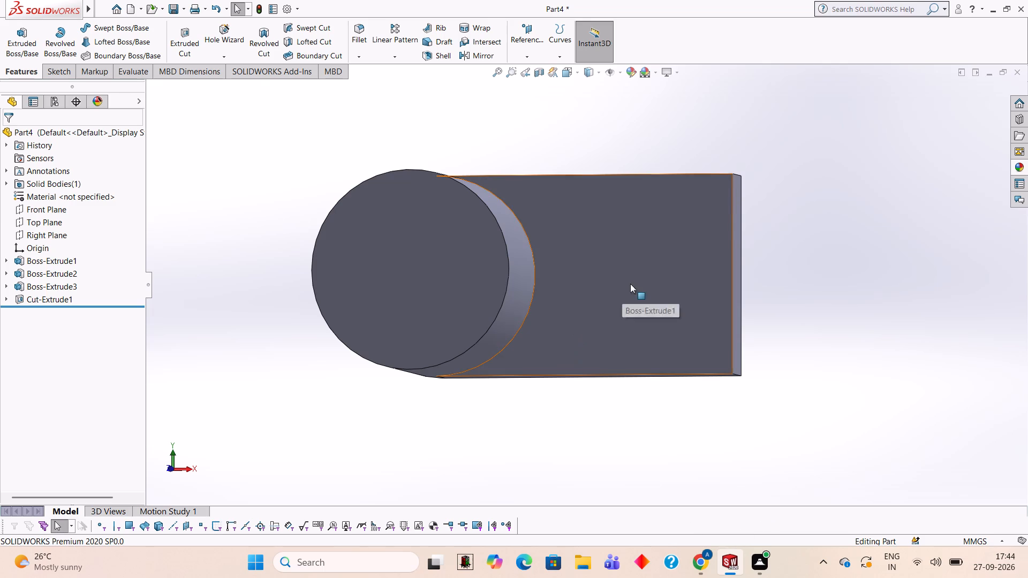
{"action": "left_click", "coordinate": [679, 260]}
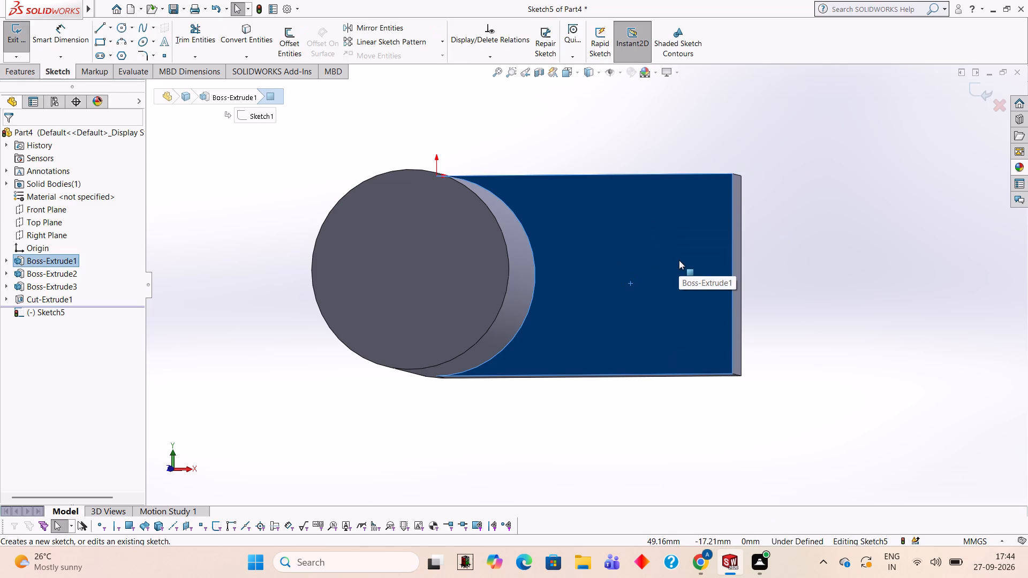
{"action": "key", "text": "ctrl+8"}
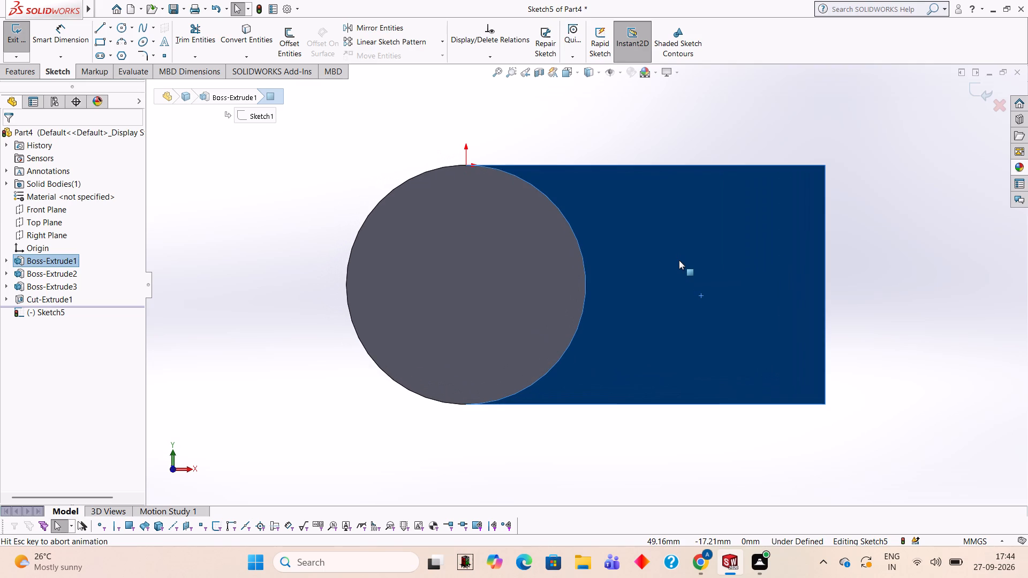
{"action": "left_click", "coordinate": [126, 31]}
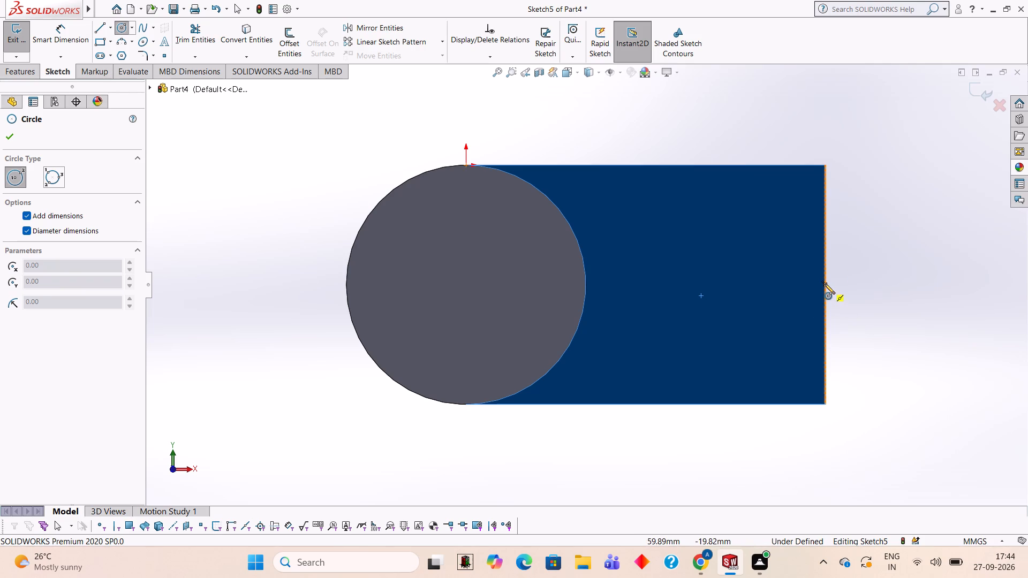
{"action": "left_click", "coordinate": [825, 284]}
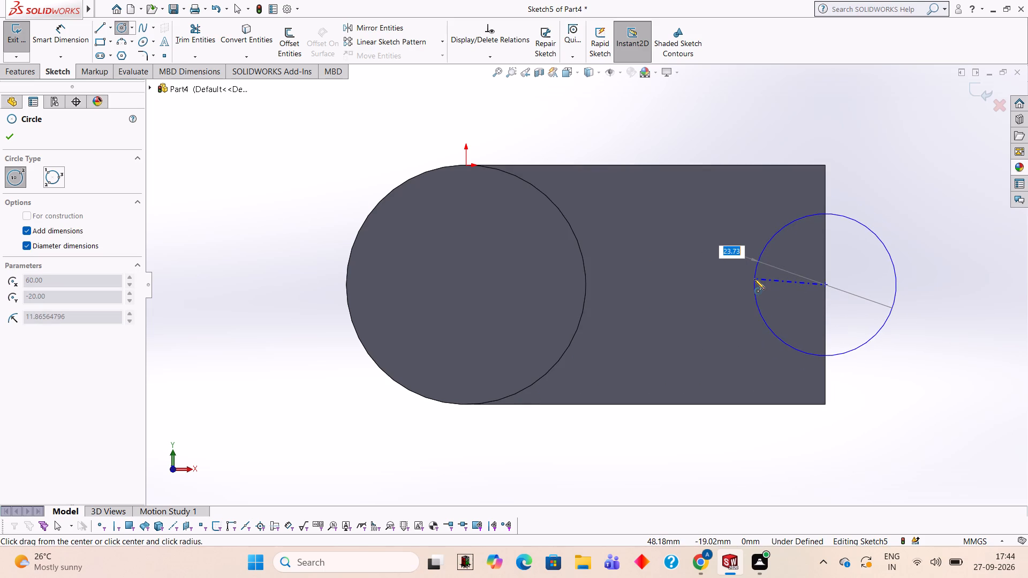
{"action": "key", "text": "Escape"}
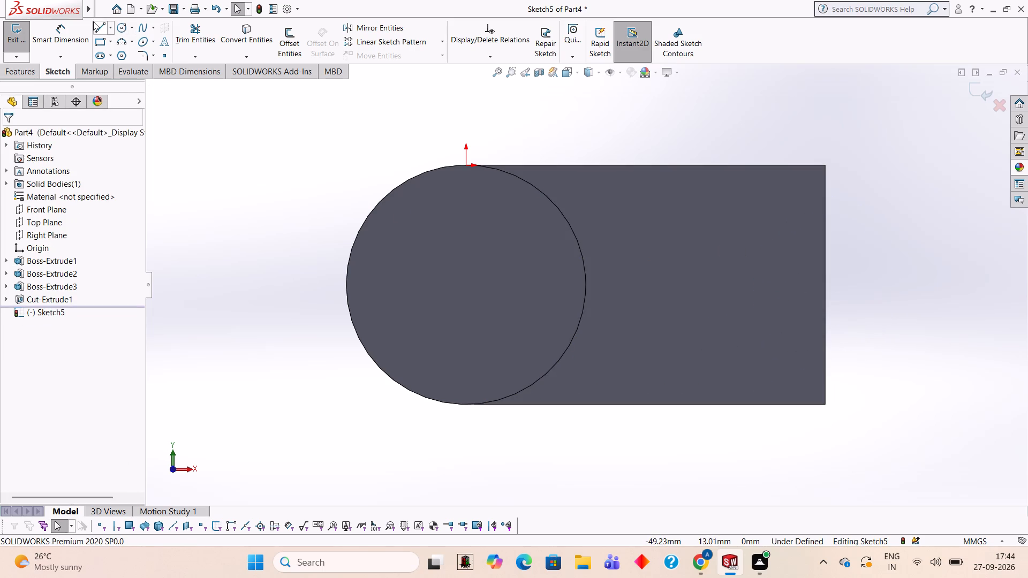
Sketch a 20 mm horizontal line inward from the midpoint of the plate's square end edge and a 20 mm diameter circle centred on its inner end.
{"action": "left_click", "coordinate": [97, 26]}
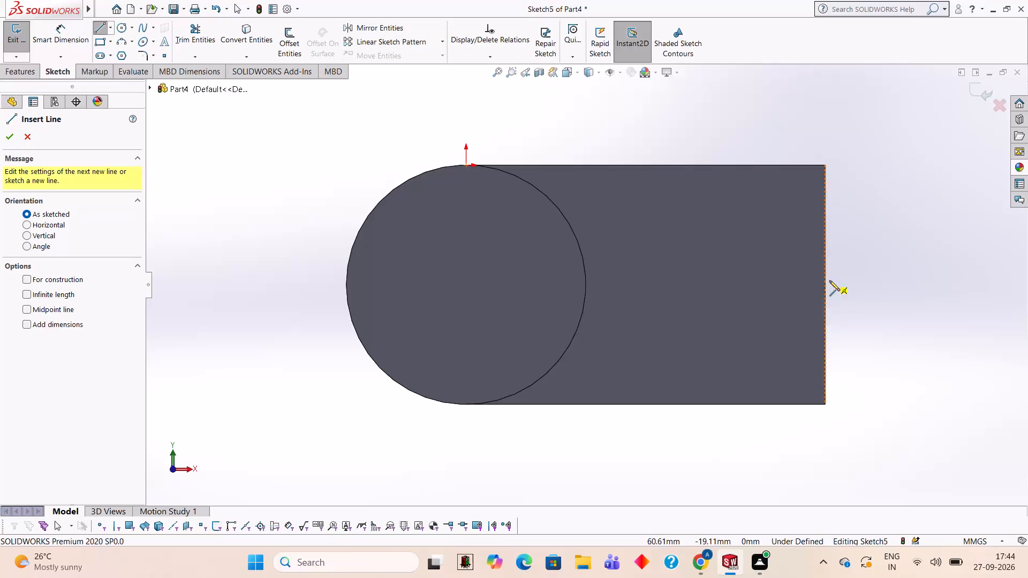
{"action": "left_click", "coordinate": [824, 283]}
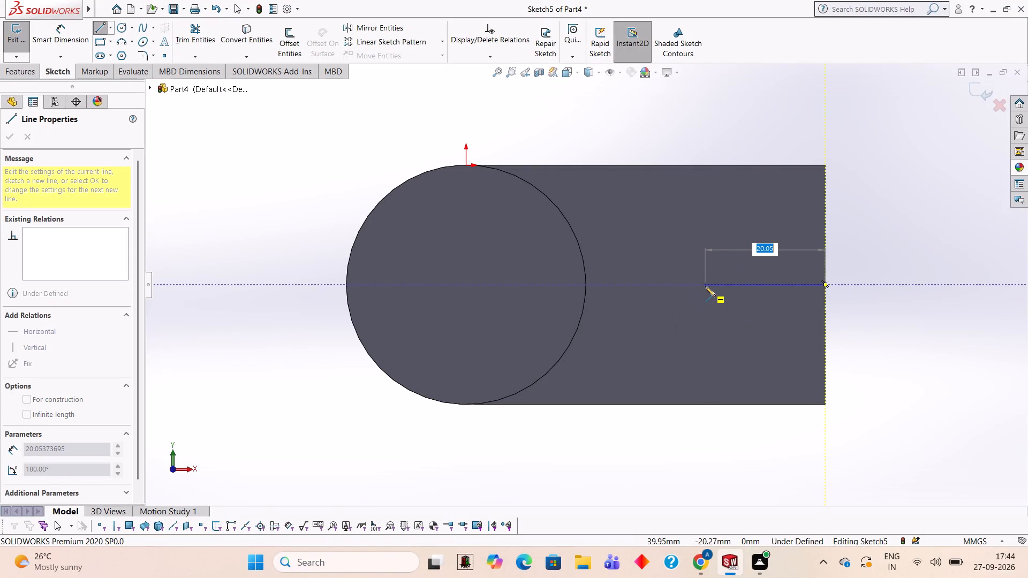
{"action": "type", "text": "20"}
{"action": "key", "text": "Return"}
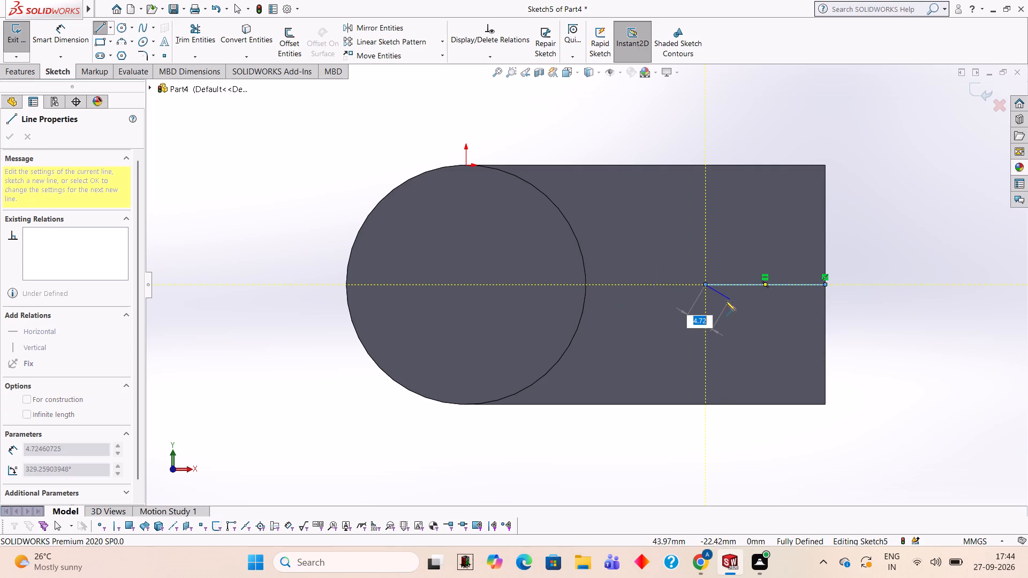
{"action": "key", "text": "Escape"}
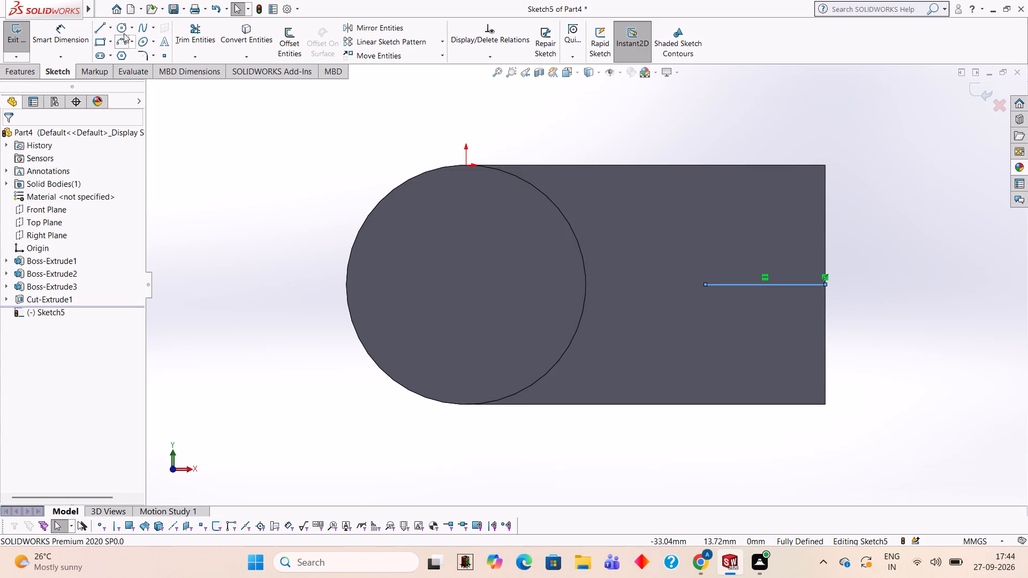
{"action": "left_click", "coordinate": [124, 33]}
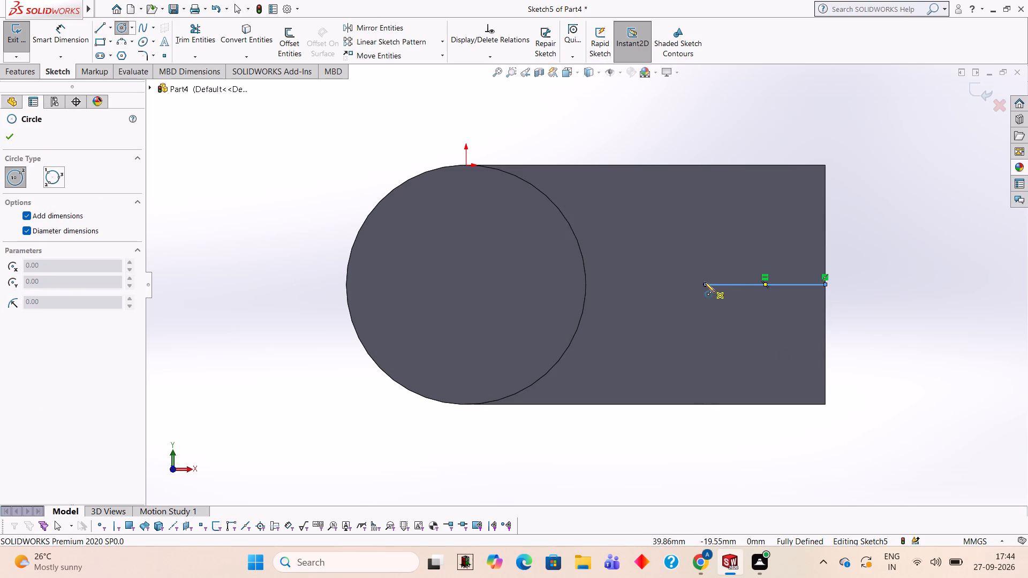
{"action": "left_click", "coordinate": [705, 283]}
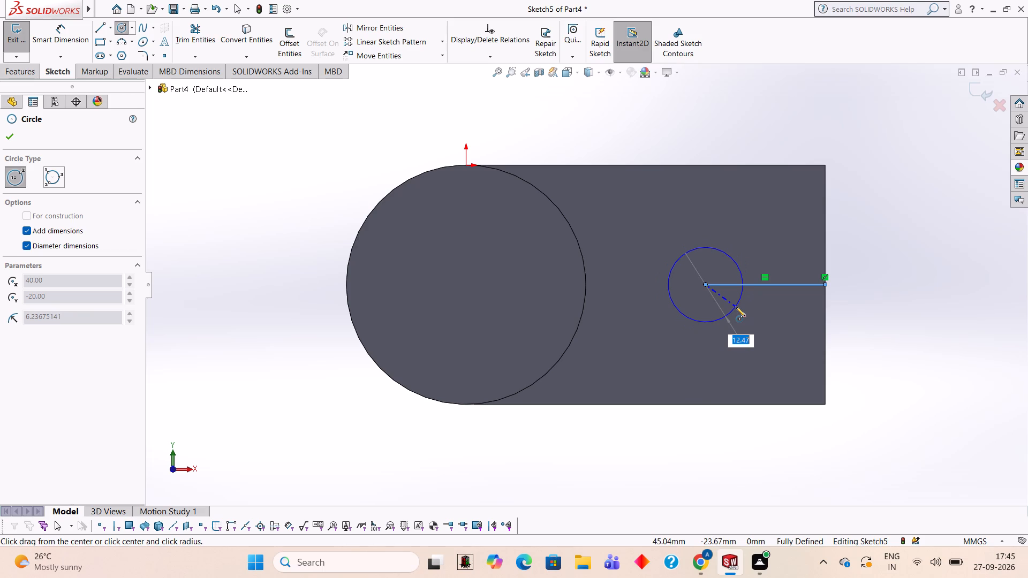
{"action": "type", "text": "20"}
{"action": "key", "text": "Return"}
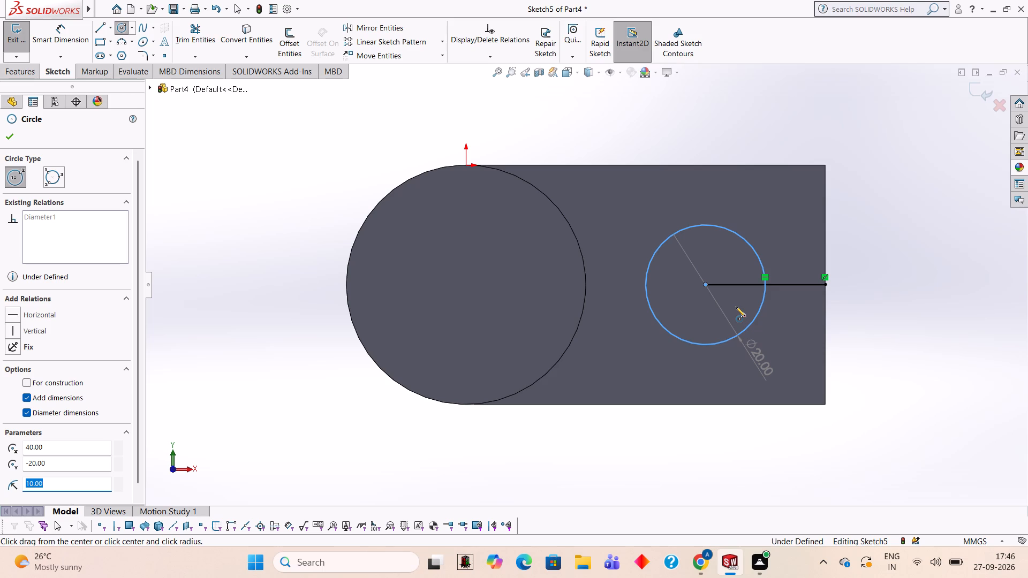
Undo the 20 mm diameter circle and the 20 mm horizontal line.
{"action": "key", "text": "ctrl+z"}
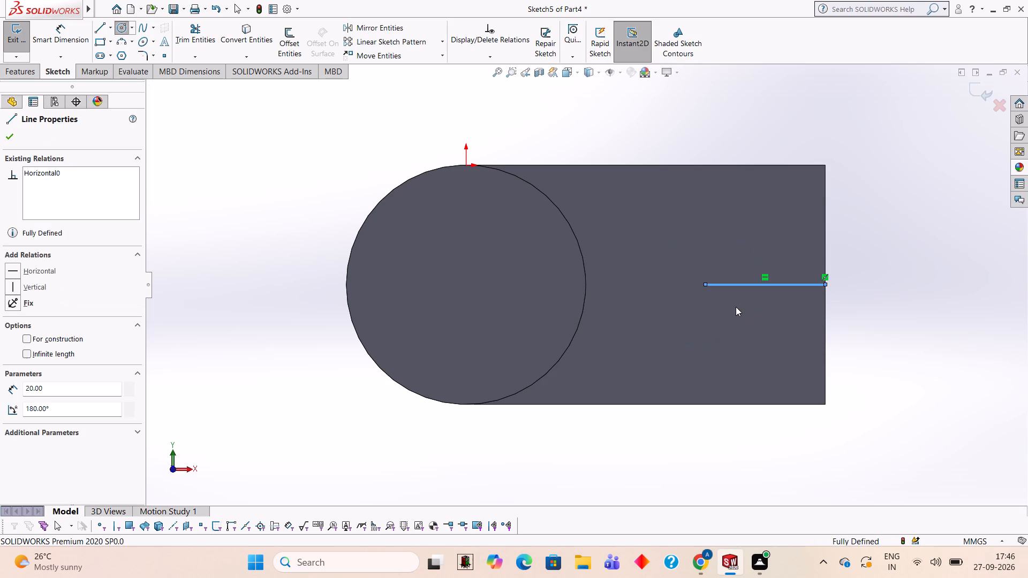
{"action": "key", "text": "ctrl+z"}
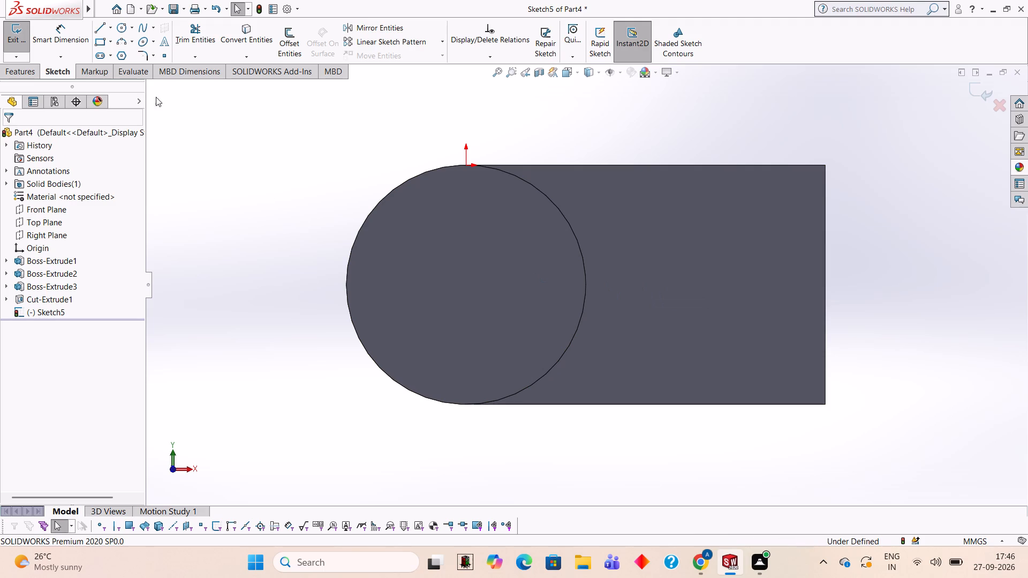
Sketch a 10 mm horizontal line inward from the midpoint of the plate's square end edge and a 20 mm diameter circle centred on its inner end.
{"action": "left_click", "coordinate": [99, 25]}
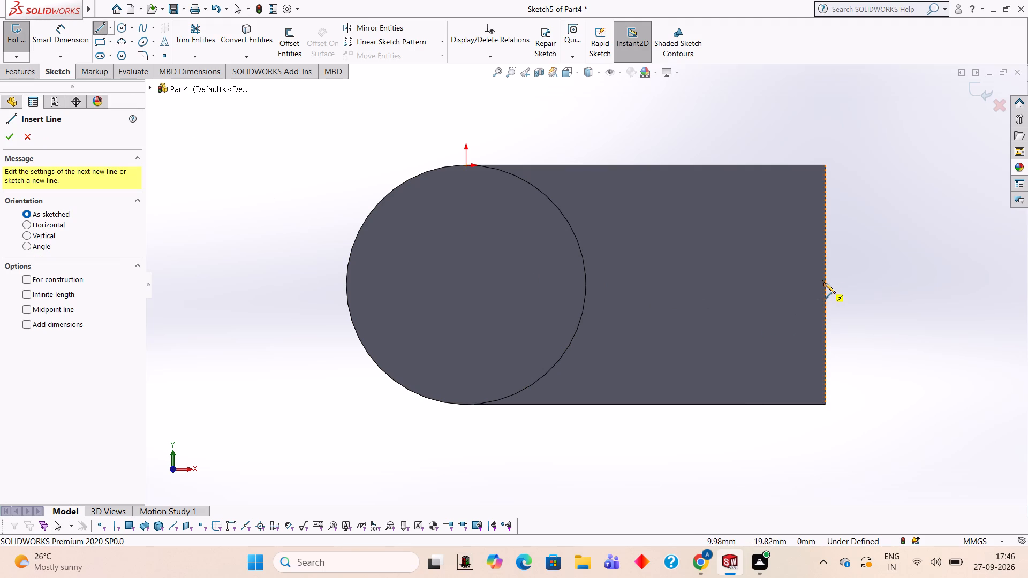
{"action": "left_click", "coordinate": [825, 283]}
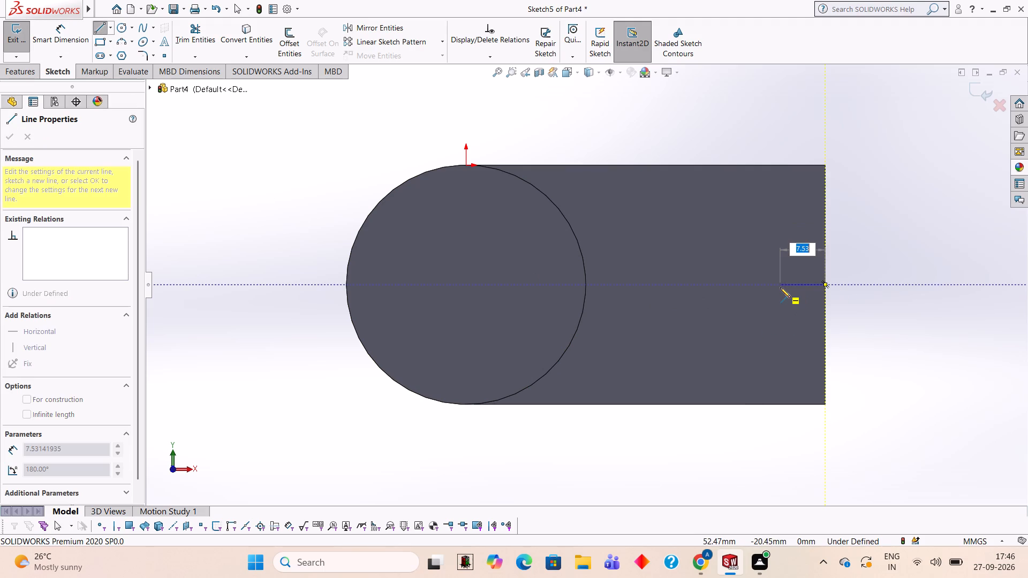
{"action": "type", "text": "10"}
{"action": "key", "text": "Return"}
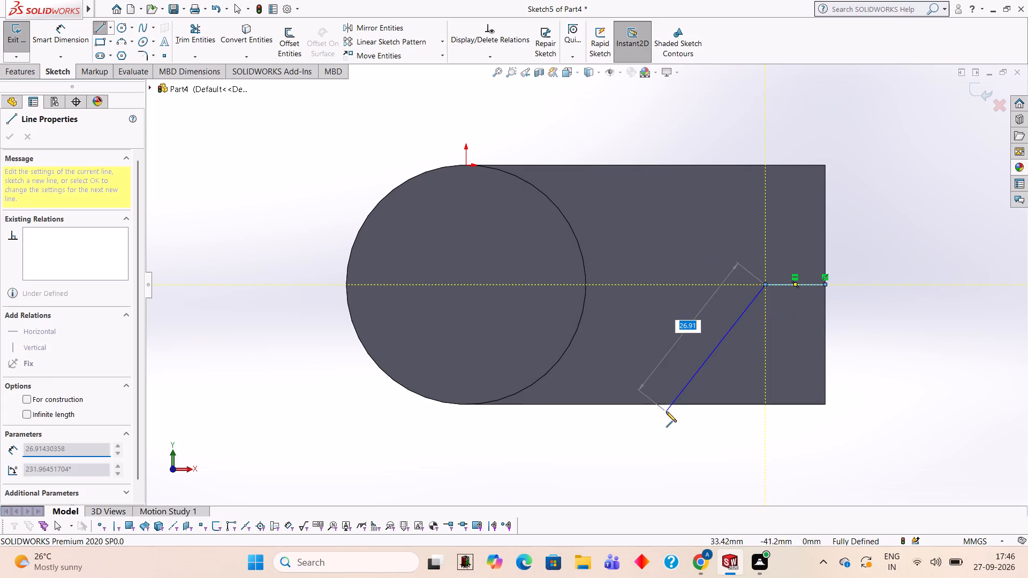
{"action": "key", "text": "Escape"}
{"action": "left_click", "coordinate": [119, 27]}
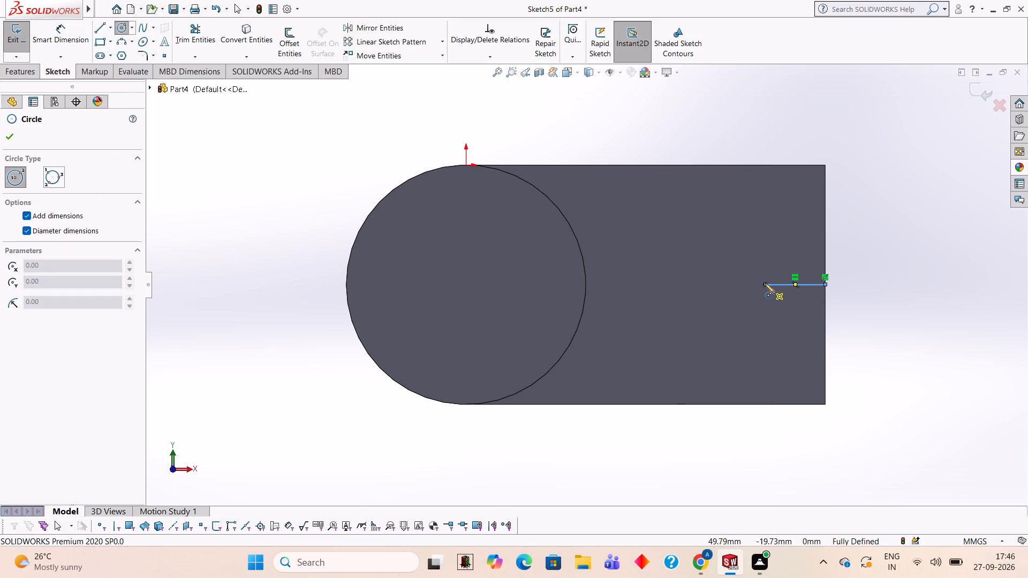
{"action": "left_click", "coordinate": [765, 283]}
{"action": "type", "text": "20"}
{"action": "key", "text": "Return"}
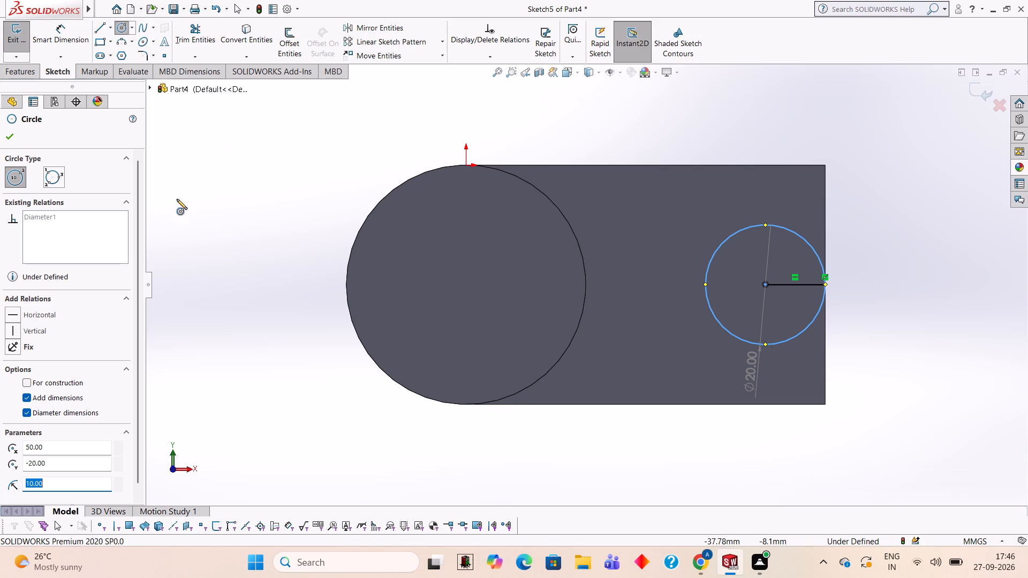
Sketch two horizontal lines, each about 33 mm long, from the circle's top and bottom points to the circular edge of the boss.
{"action": "left_click", "coordinate": [100, 24]}
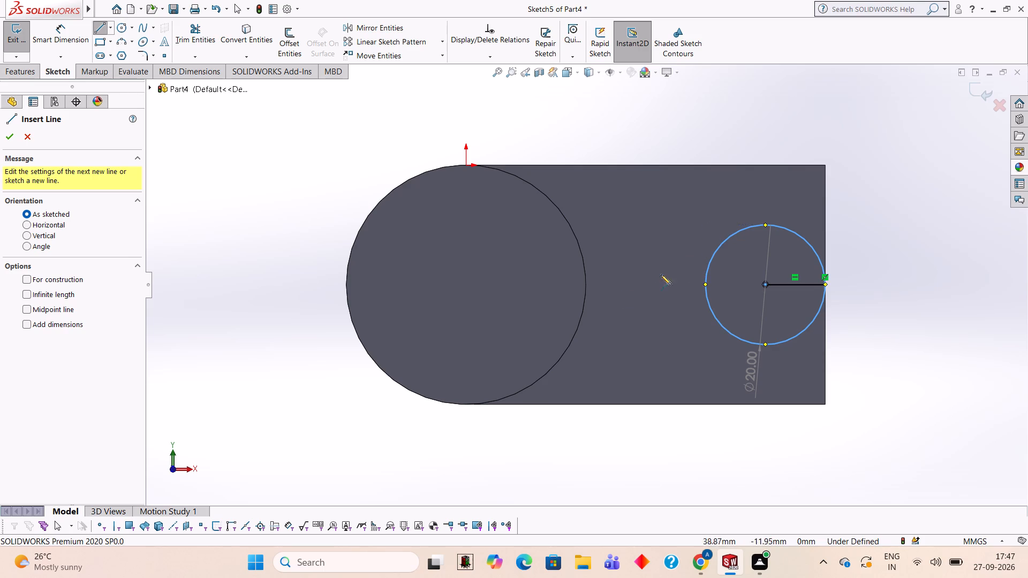
{"action": "left_click", "coordinate": [765, 225]}
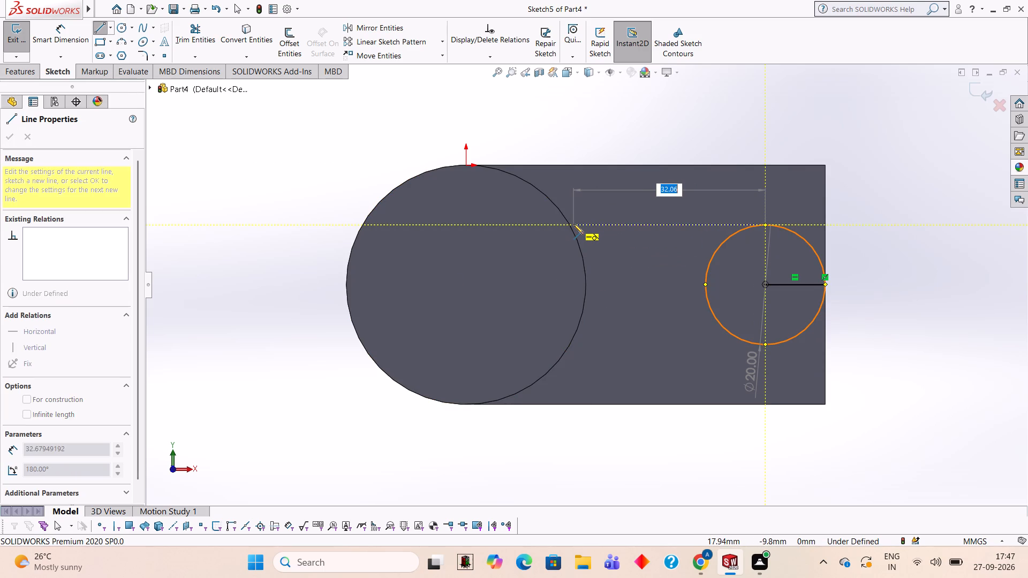
{"action": "left_click", "coordinate": [569, 224]}
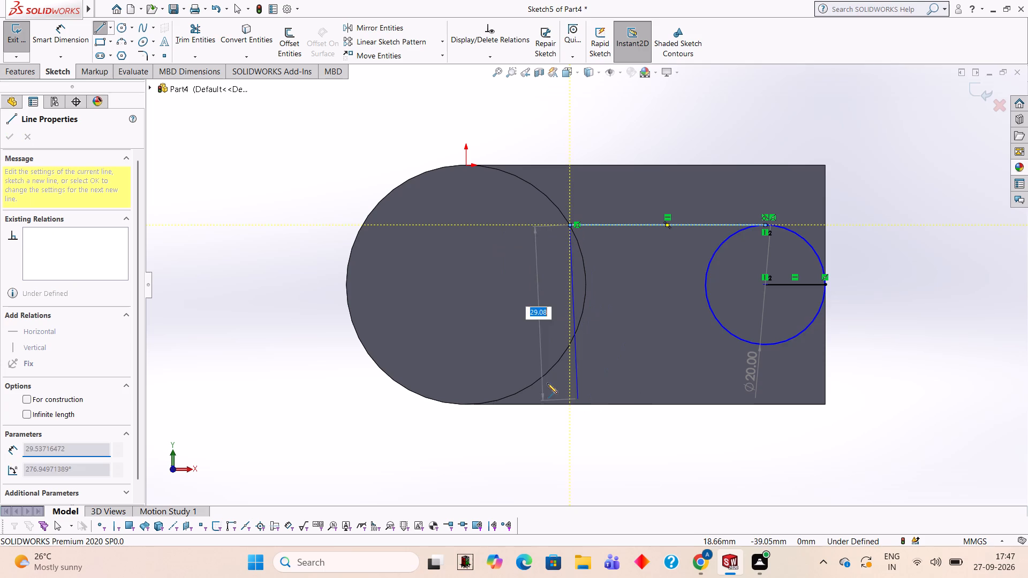
{"action": "key", "text": "Escape"}
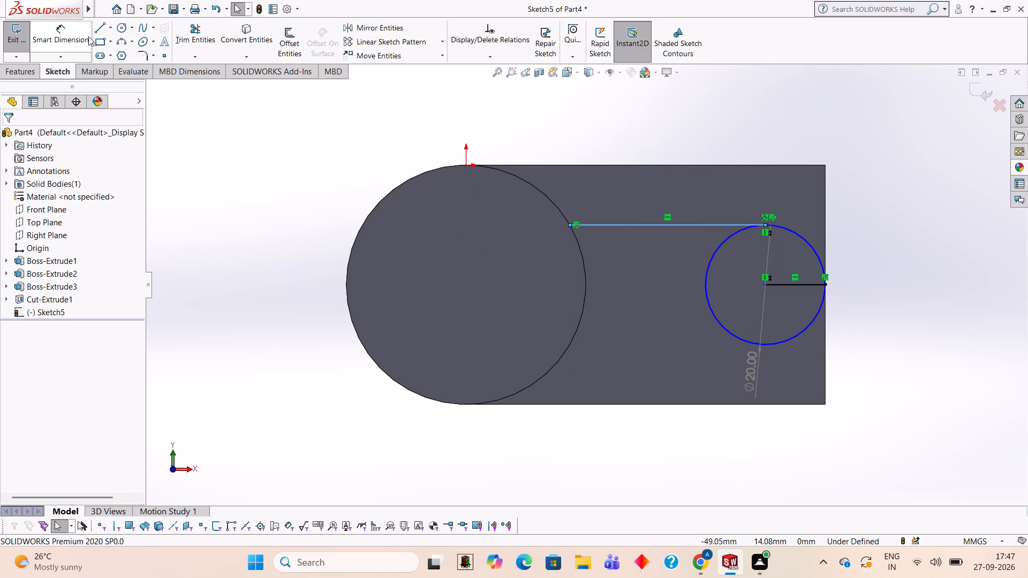
{"action": "left_click", "coordinate": [100, 27]}
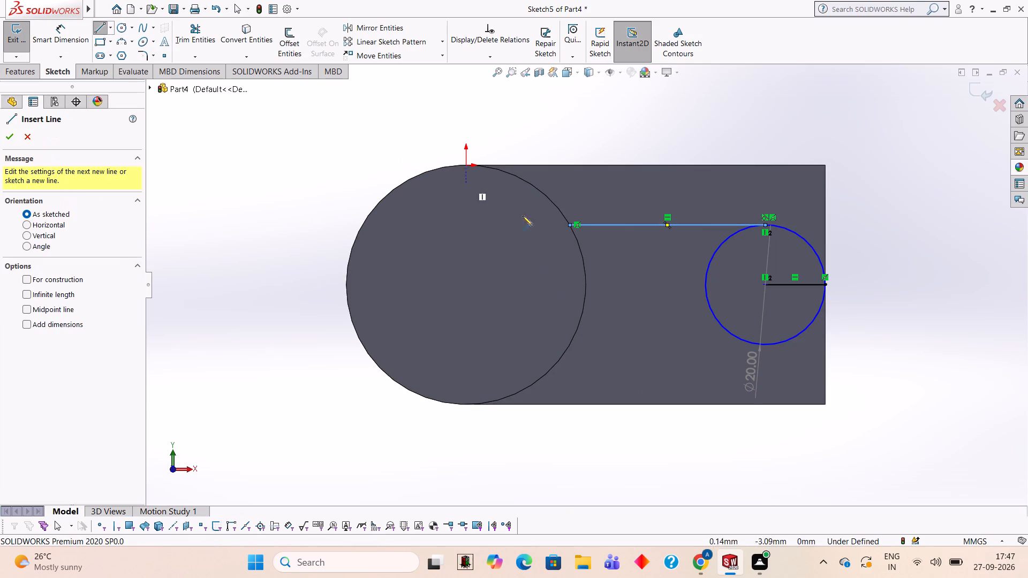
{"action": "left_click", "coordinate": [765, 344]}
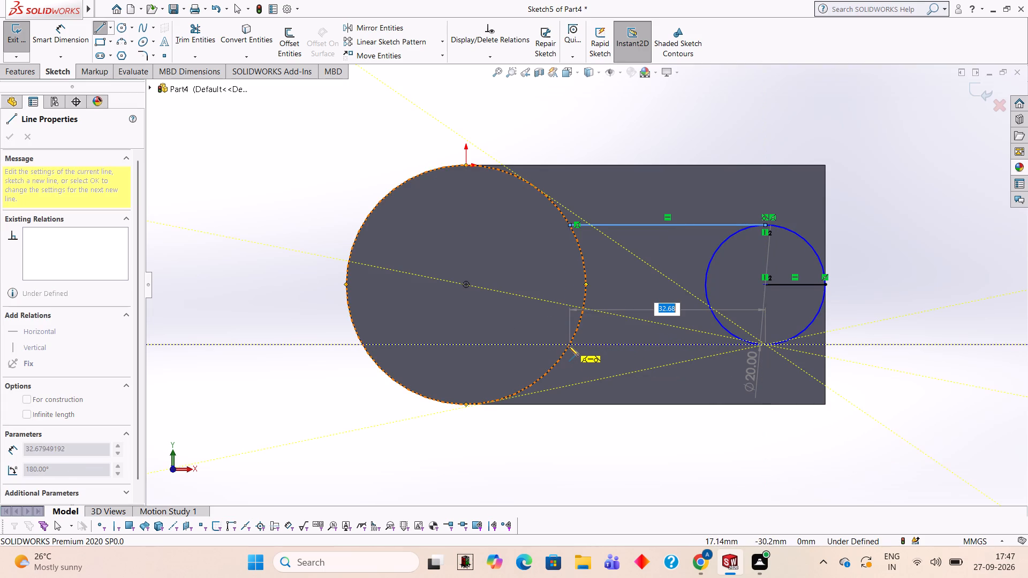
{"action": "left_click", "coordinate": [569, 346]}
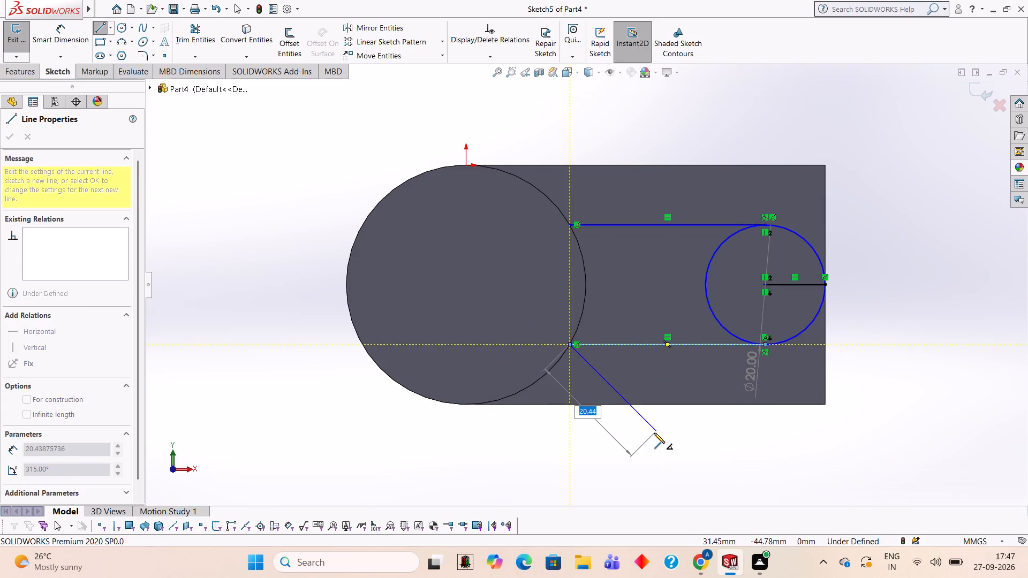
{"action": "key", "text": "Escape"}
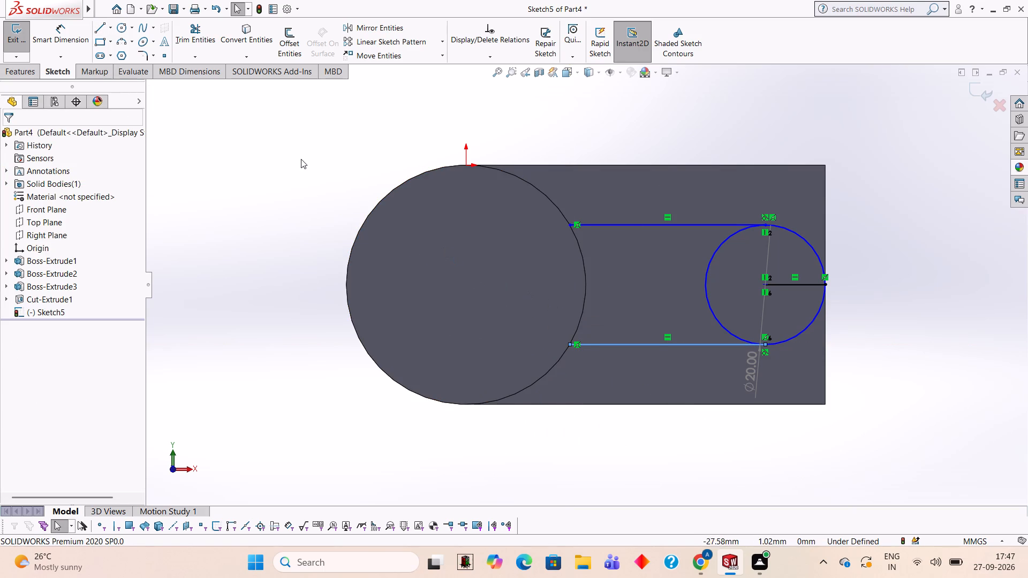
Trim away the half of the 20 mm circle facing the boss and the 10 mm horizontal line.
{"action": "left_click", "coordinate": [188, 30]}
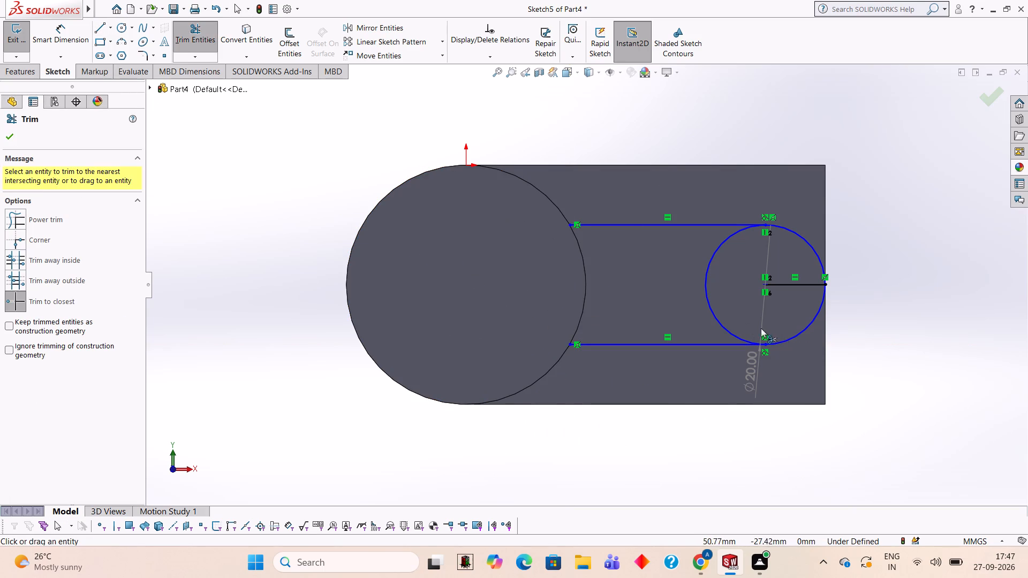
{"action": "left_click", "coordinate": [725, 328]}
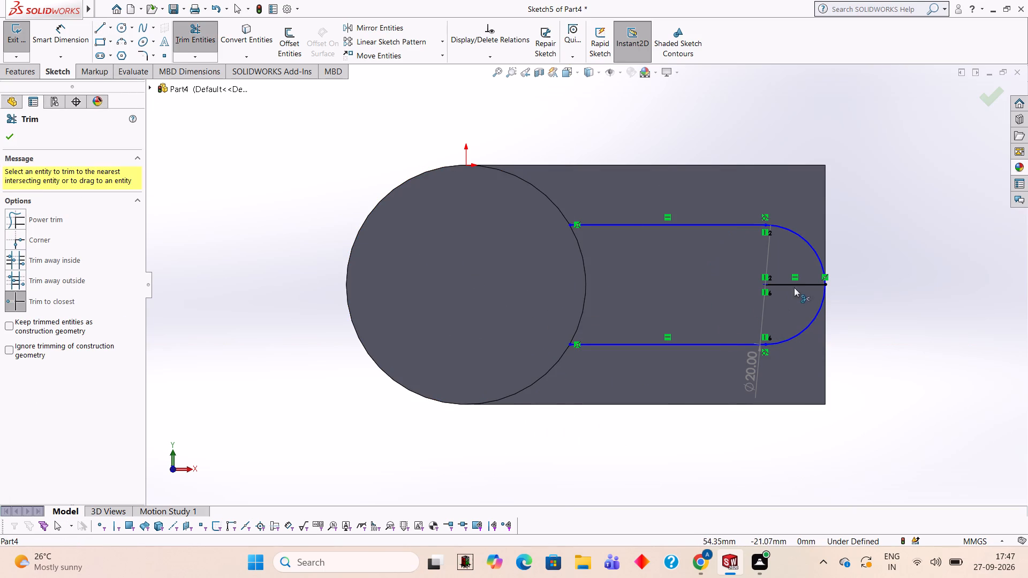
{"action": "left_click", "coordinate": [795, 287]}
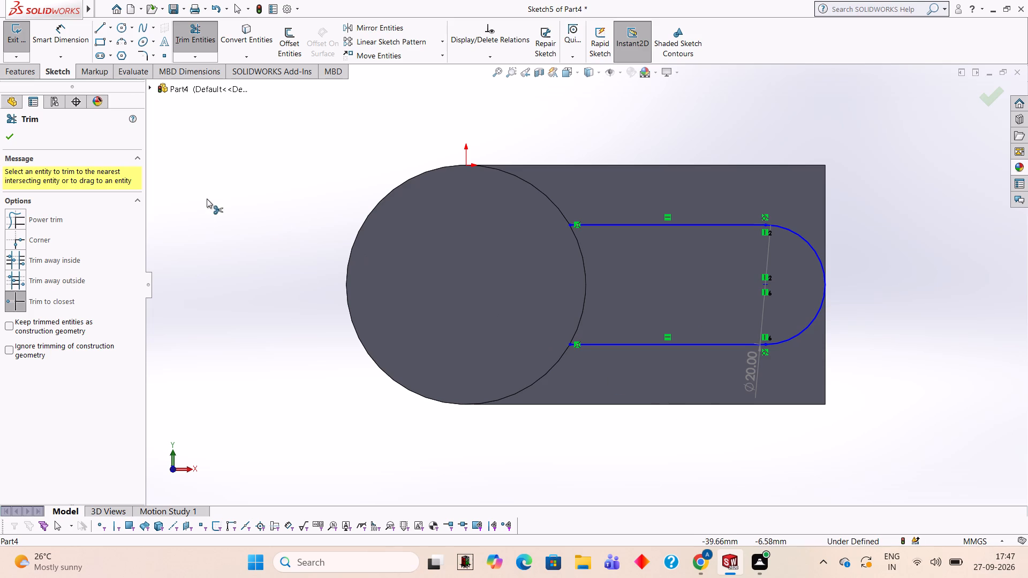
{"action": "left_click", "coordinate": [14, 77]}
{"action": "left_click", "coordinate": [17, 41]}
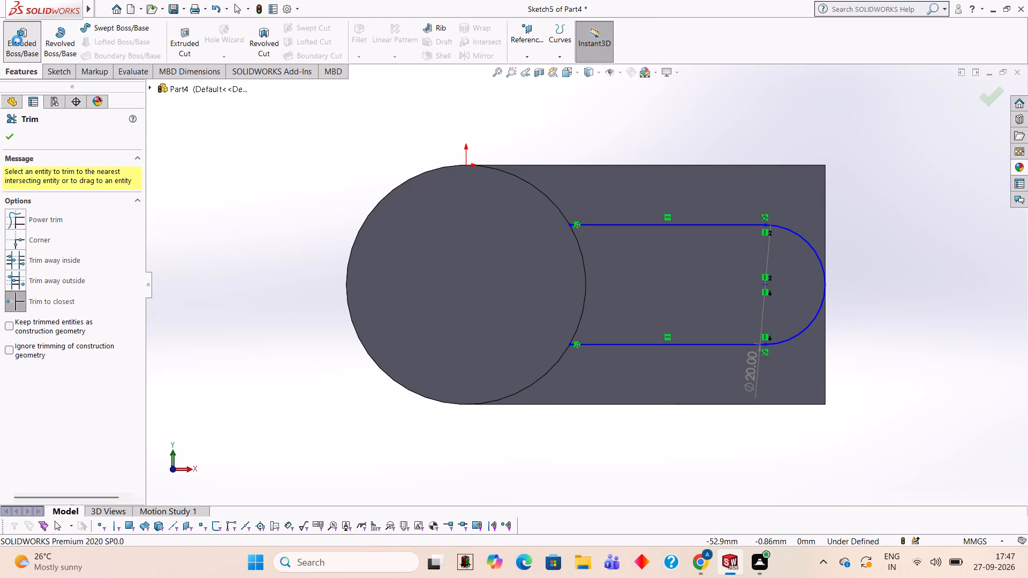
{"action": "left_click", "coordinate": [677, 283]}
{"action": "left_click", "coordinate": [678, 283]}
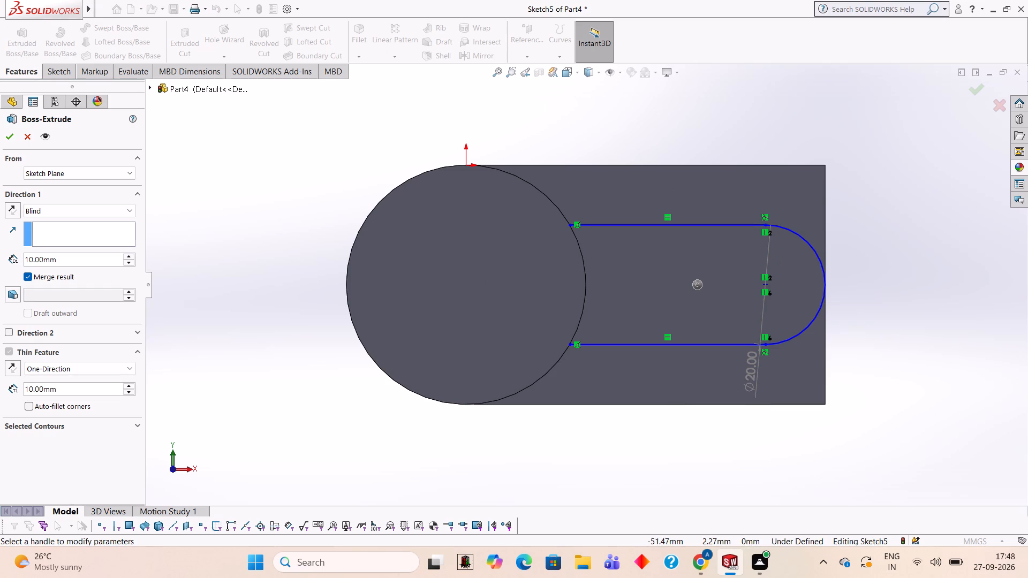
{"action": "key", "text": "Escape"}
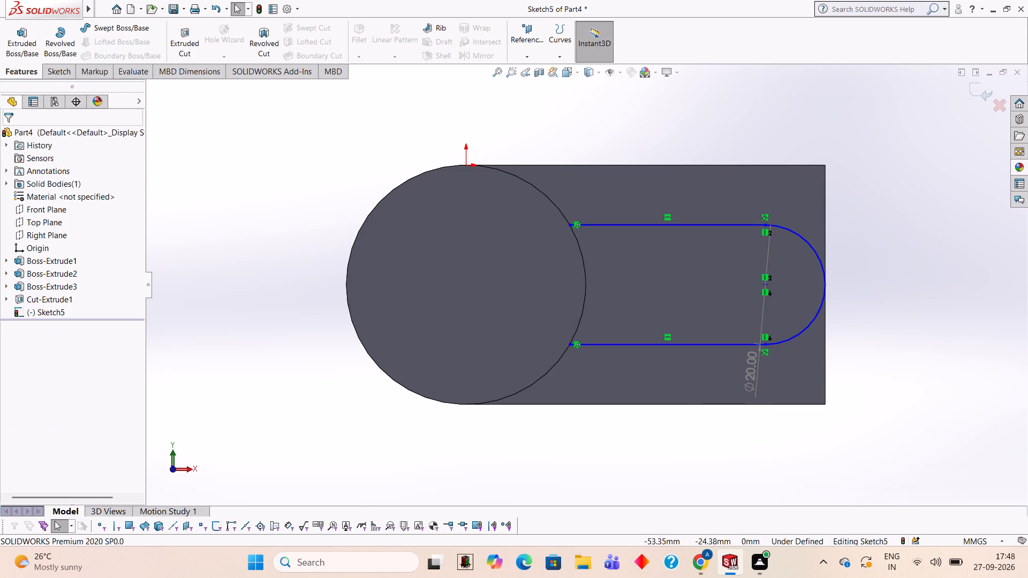
Close the round-ended profile with a 40 mm circle concentric with the boss, trimming away the circle's arc outside the profile.
{"action": "left_click", "coordinate": [48, 74]}
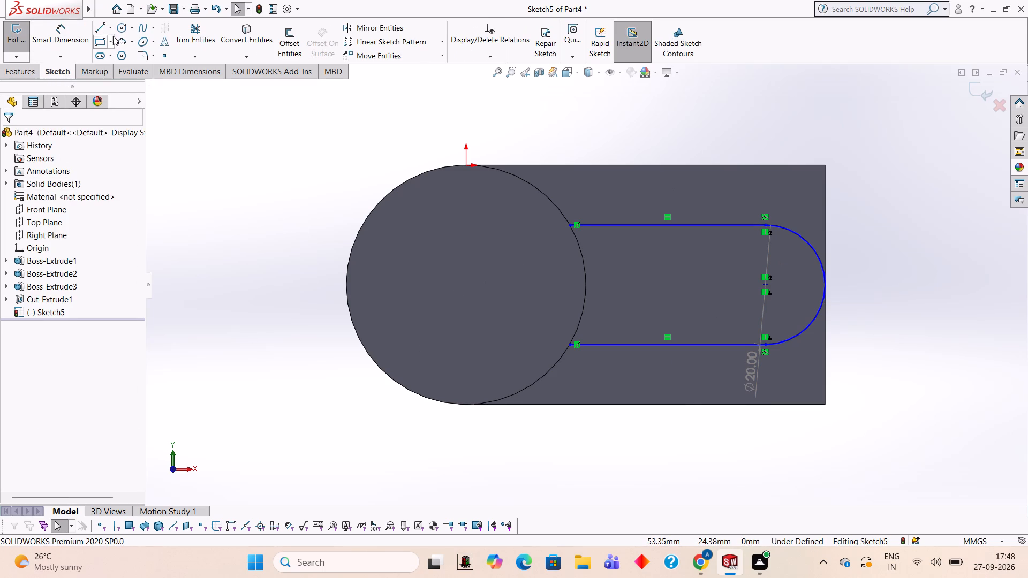
{"action": "left_click", "coordinate": [118, 28]}
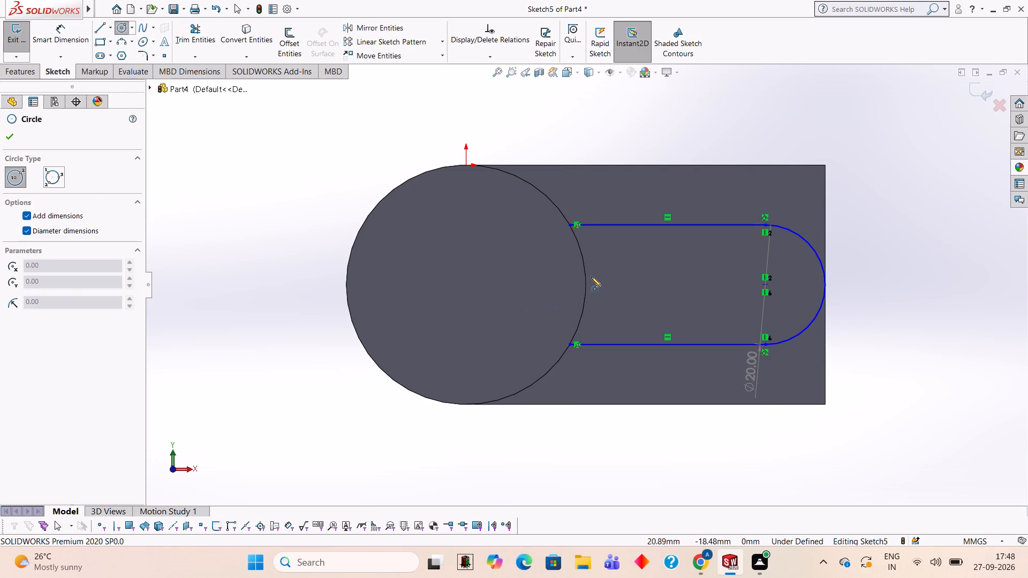
{"action": "left_click", "coordinate": [465, 286]}
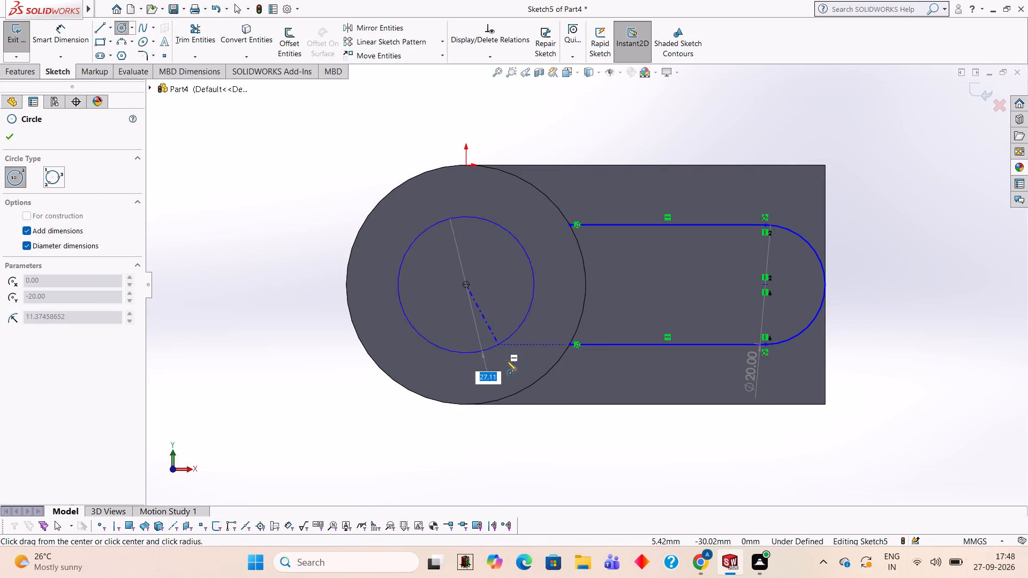
{"action": "left_click", "coordinate": [517, 391]}
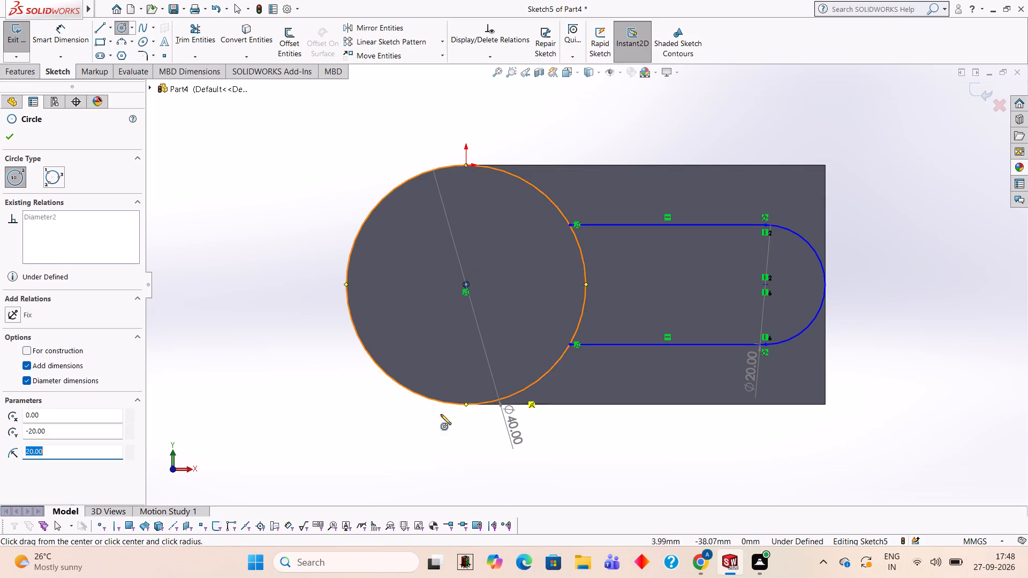
{"action": "left_click", "coordinate": [186, 43]}
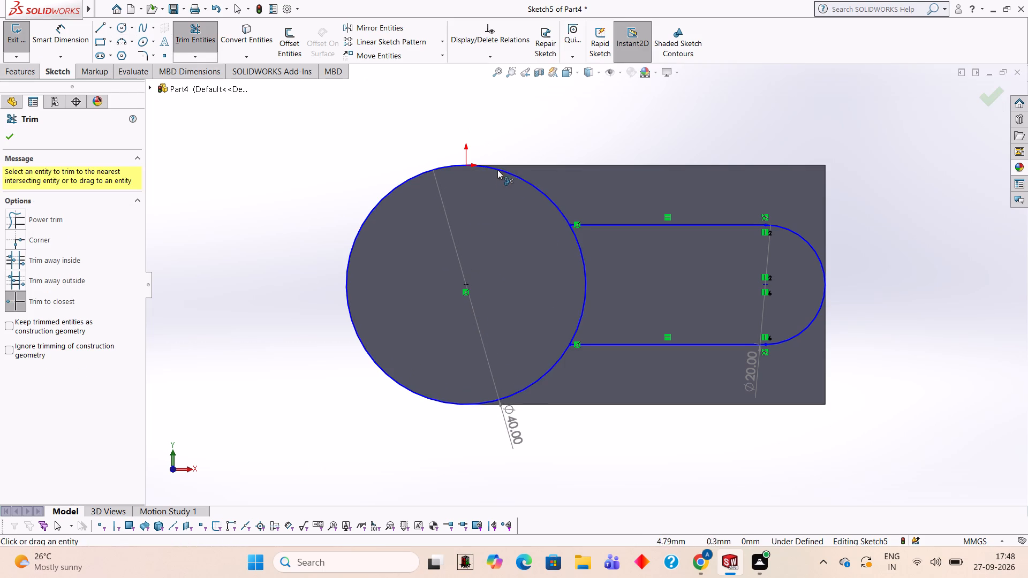
{"action": "left_click", "coordinate": [509, 172]}
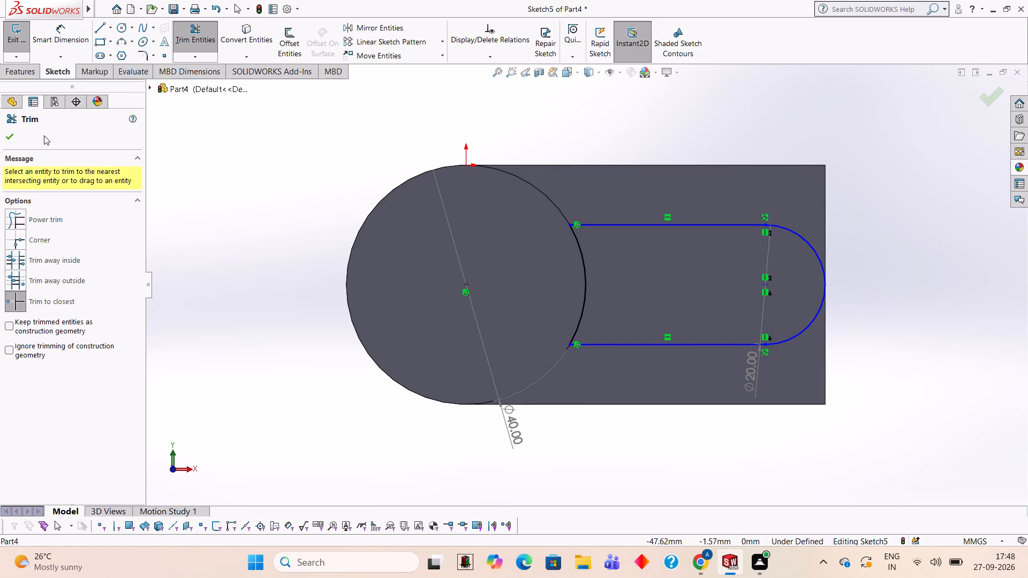
Extrude the closed round-ended profile 10 mm from the plate as a blind boss merged with the body.
{"action": "left_click", "coordinate": [29, 77]}
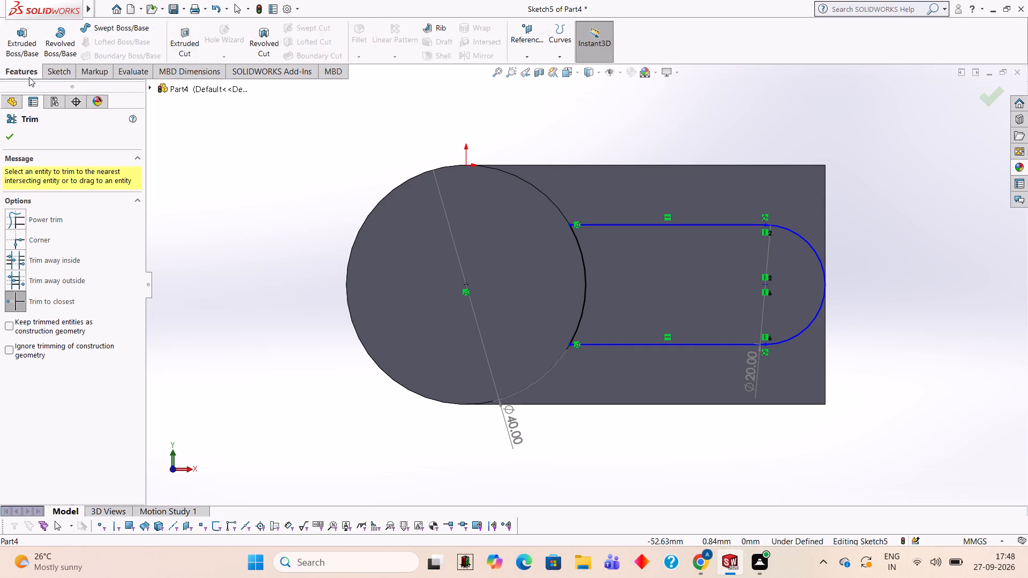
{"action": "left_click", "coordinate": [22, 49]}
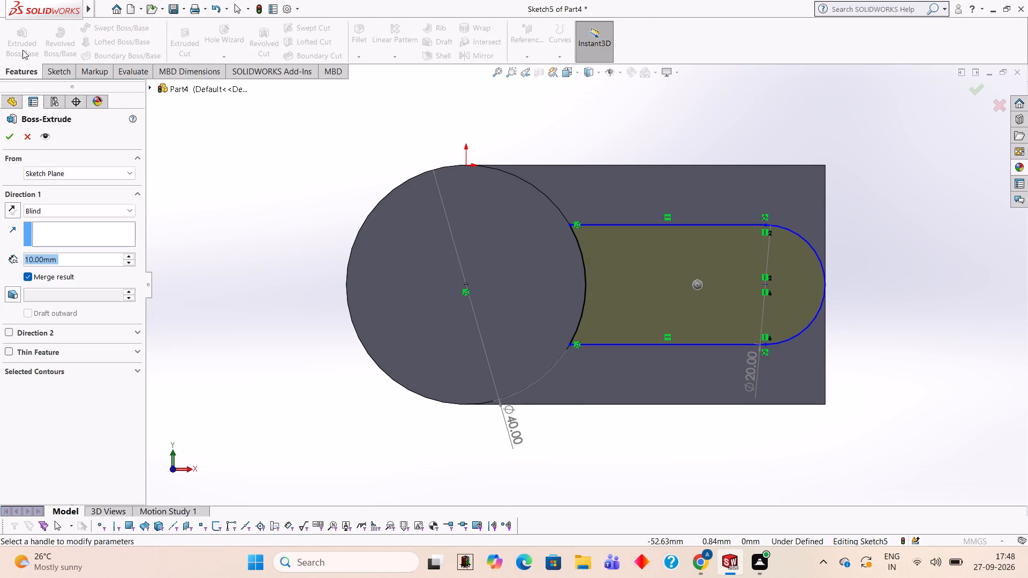
{"action": "middle_click_drag", "start_coordinate": [281, 351], "coordinate": [265, 214]}
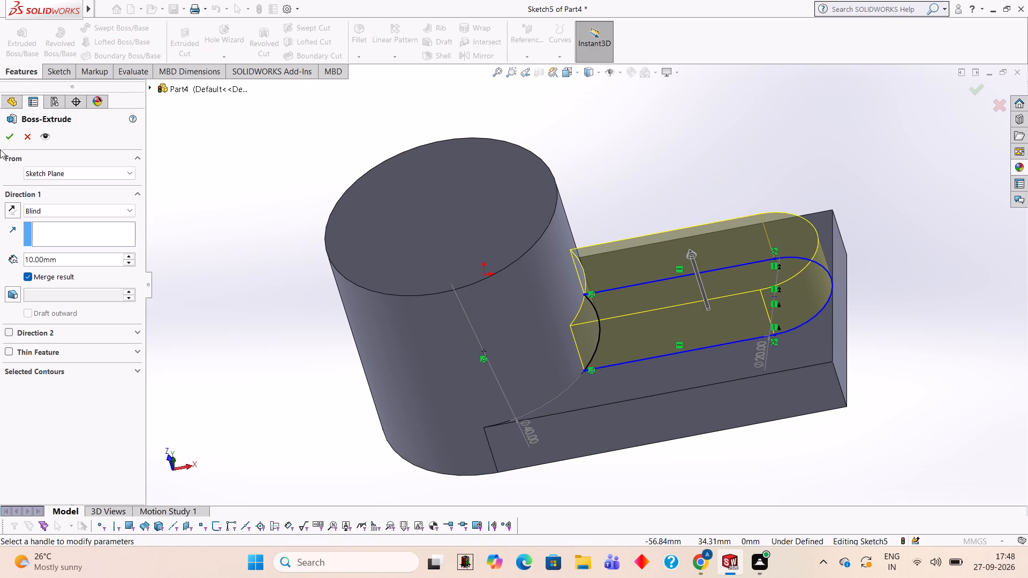
{"action": "left_click", "coordinate": [12, 135]}
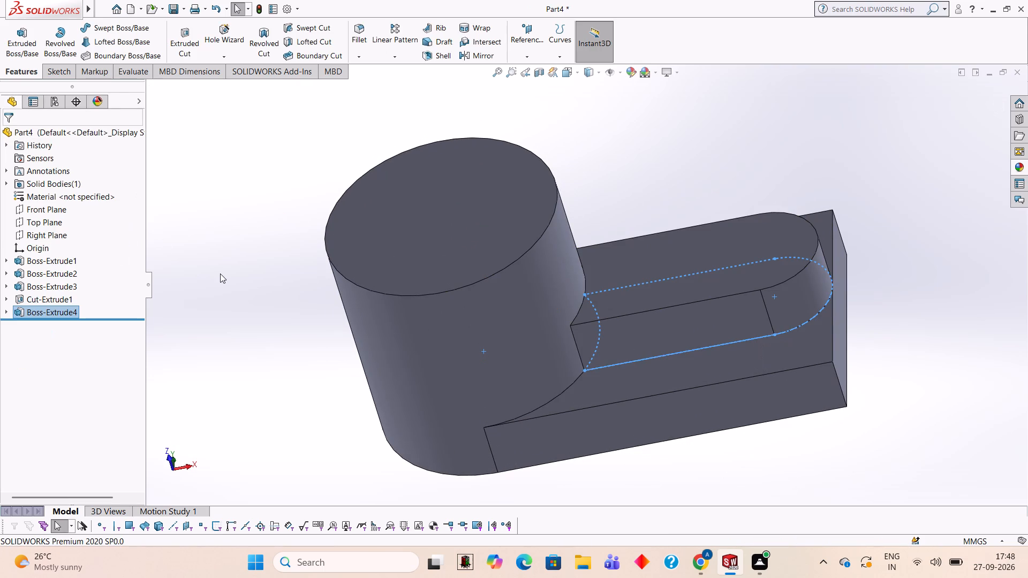
{"action": "left_click", "coordinate": [220, 274]}
Sketch a 10 mm diameter circle on the raised round-ended pad's face, concentric with its rounded end.
{"action": "middle_click_drag", "start_coordinate": [600, 226], "coordinate": [643, 328]}
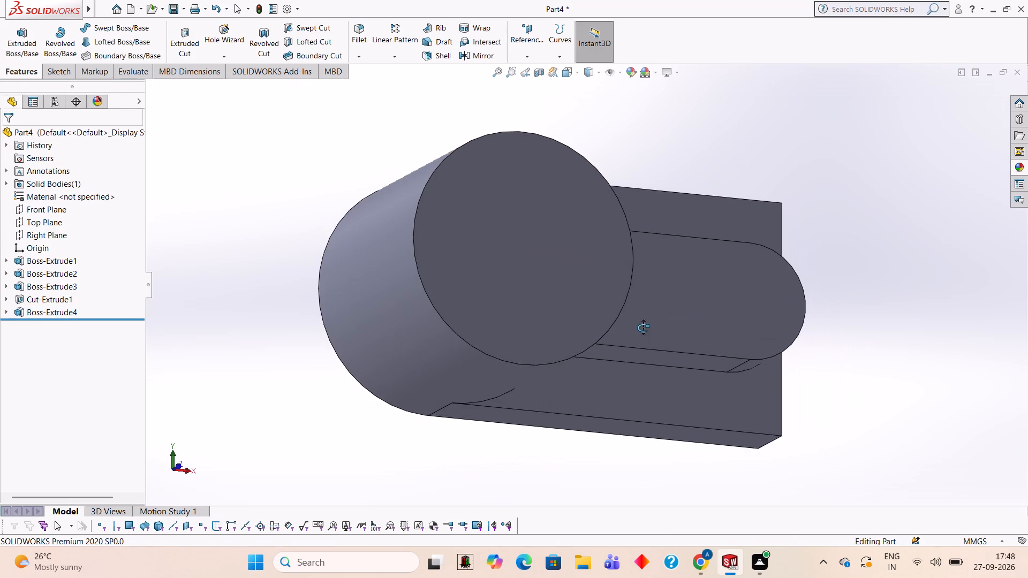
{"action": "middle_click_drag", "start_coordinate": [643, 328], "coordinate": [1016, 363]}
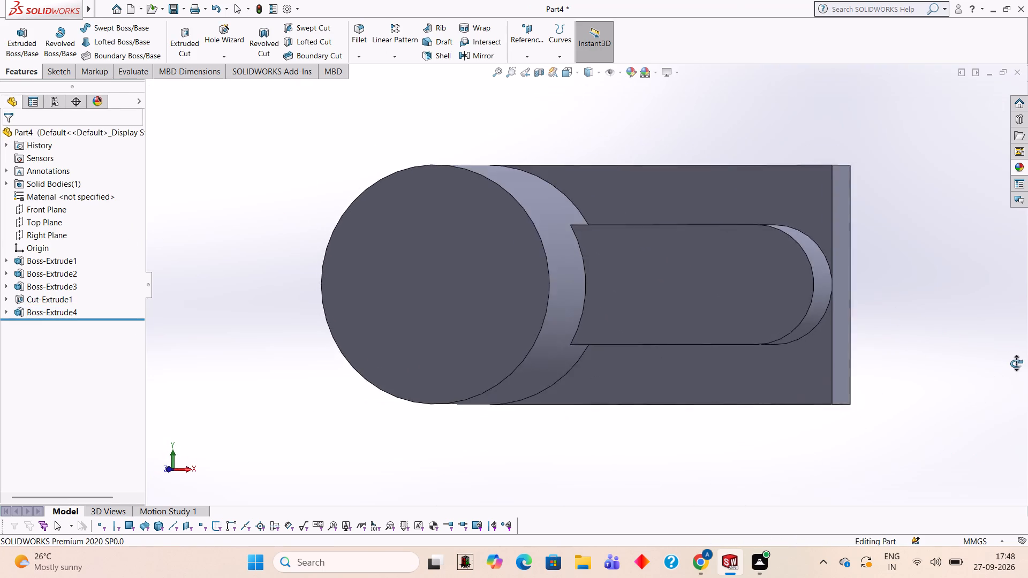
{"action": "middle_click_drag", "start_coordinate": [1016, 363], "coordinate": [982, 376]}
{"action": "left_click", "coordinate": [660, 273]}
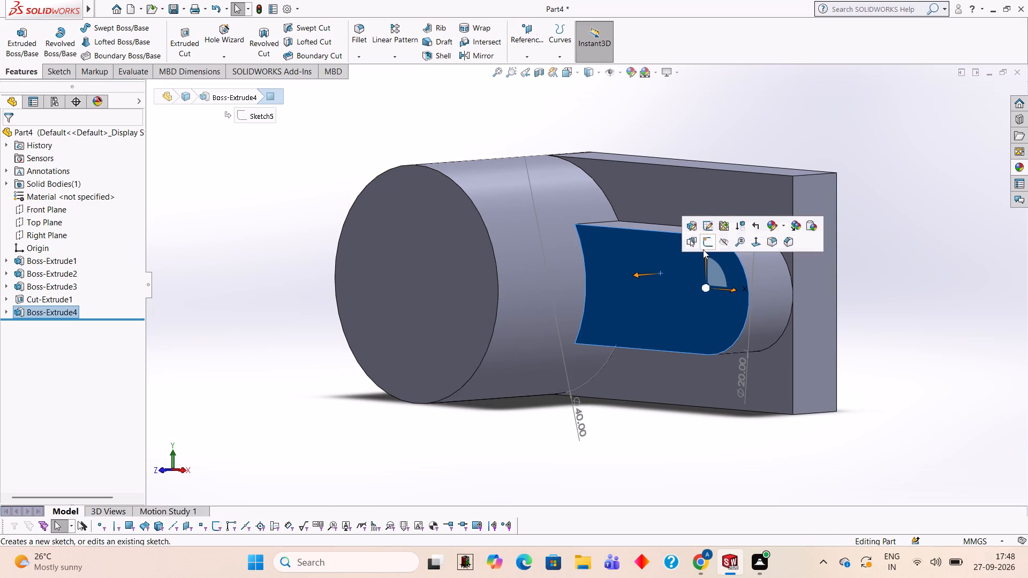
{"action": "left_click", "coordinate": [704, 249]}
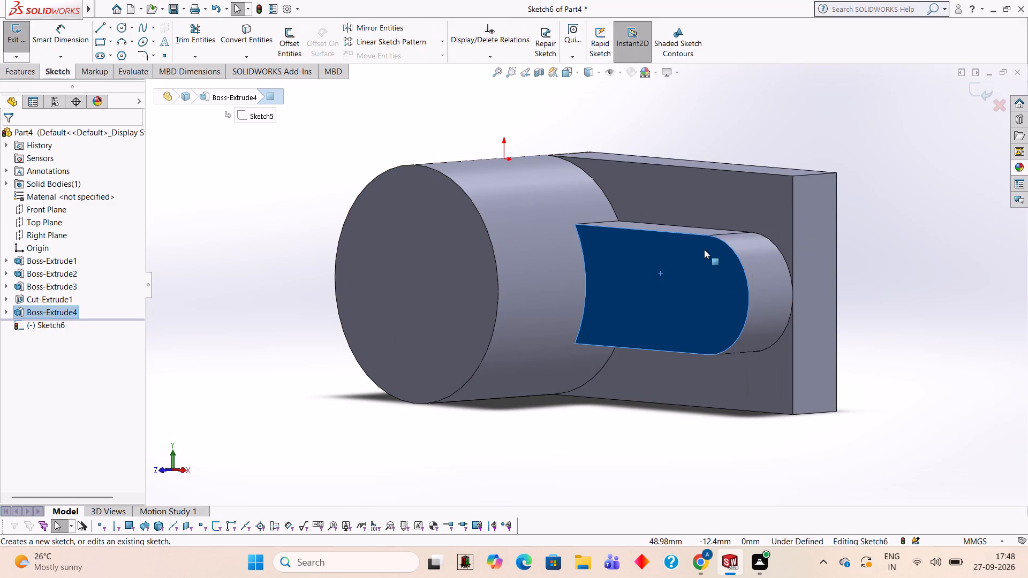
{"action": "key", "text": "ctrl+8"}
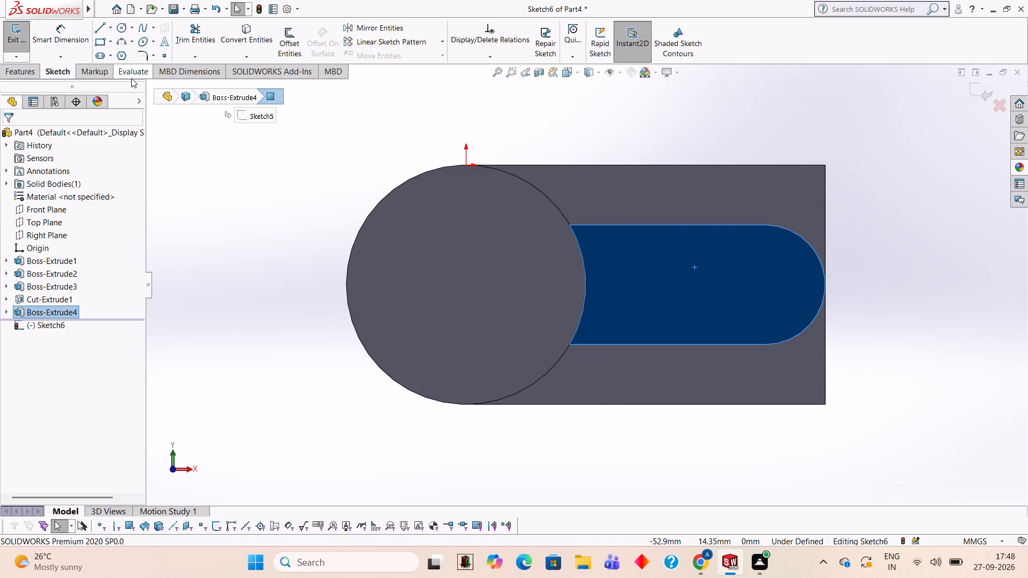
{"action": "left_click", "coordinate": [122, 24]}
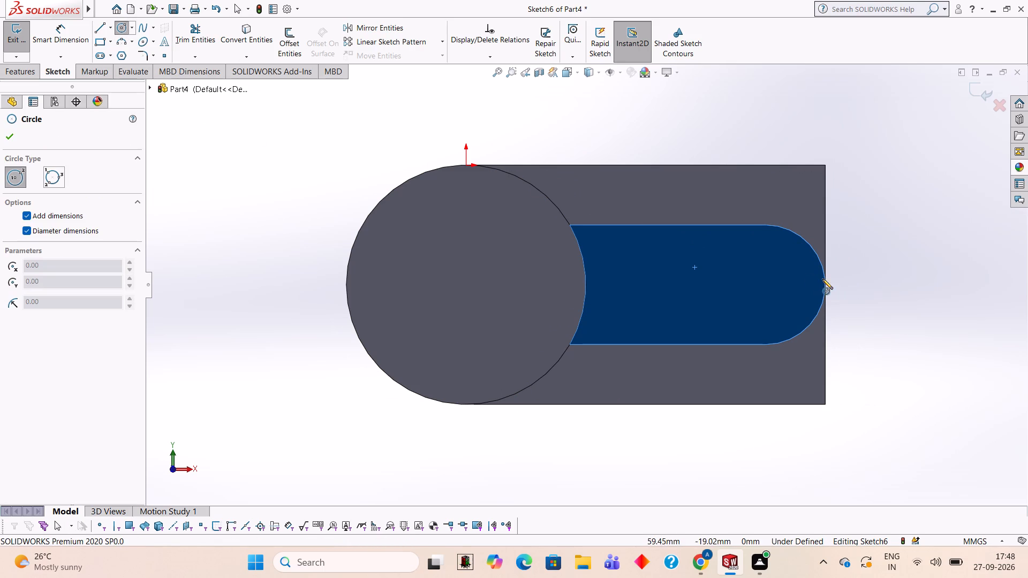
{"action": "left_click", "coordinate": [766, 284]}
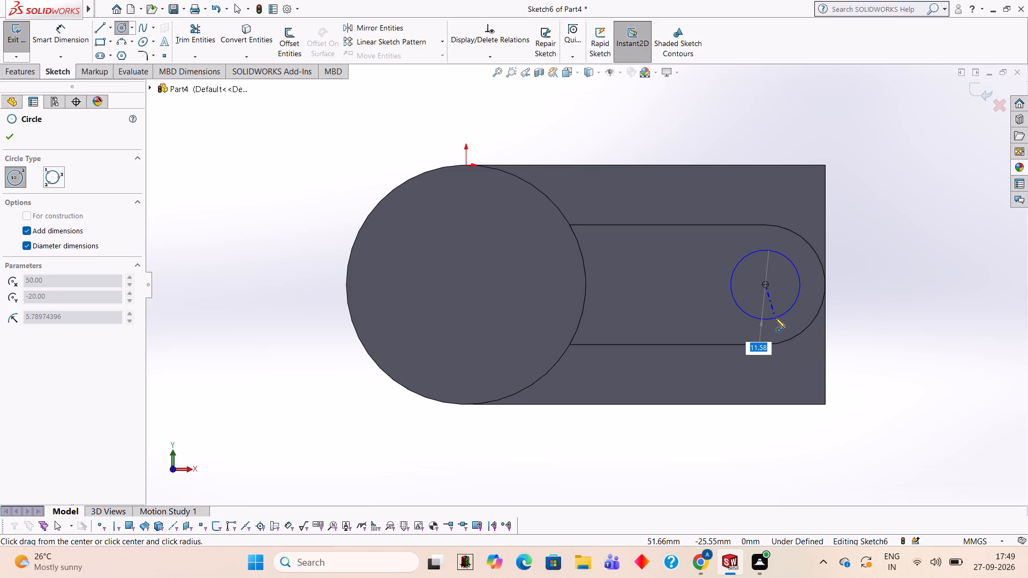
{"action": "key", "text": "5"}
{"action": "key", "text": "BackSpace"}
{"action": "type", "text": "10"}
{"action": "key", "text": "Return"}
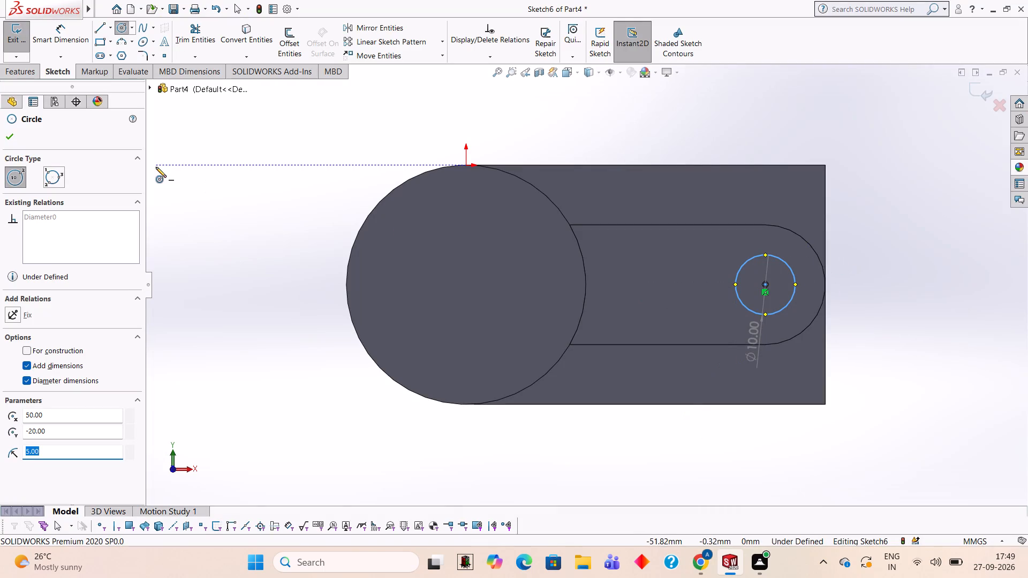
Cut the 10 mm circle blind to a depth of 10 mm through the raised pad.
{"action": "left_click", "coordinate": [30, 73]}
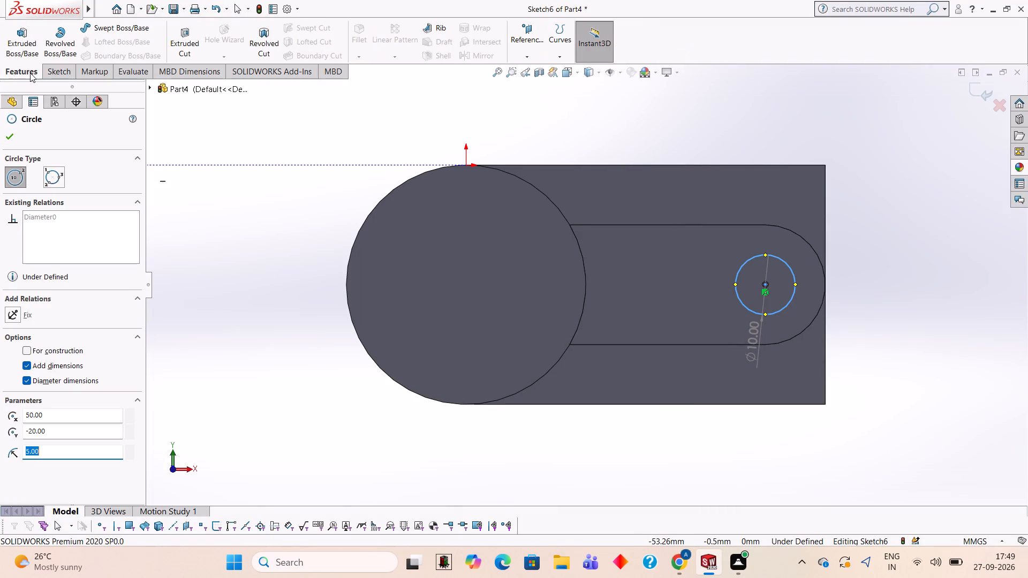
{"action": "left_click", "coordinate": [191, 31]}
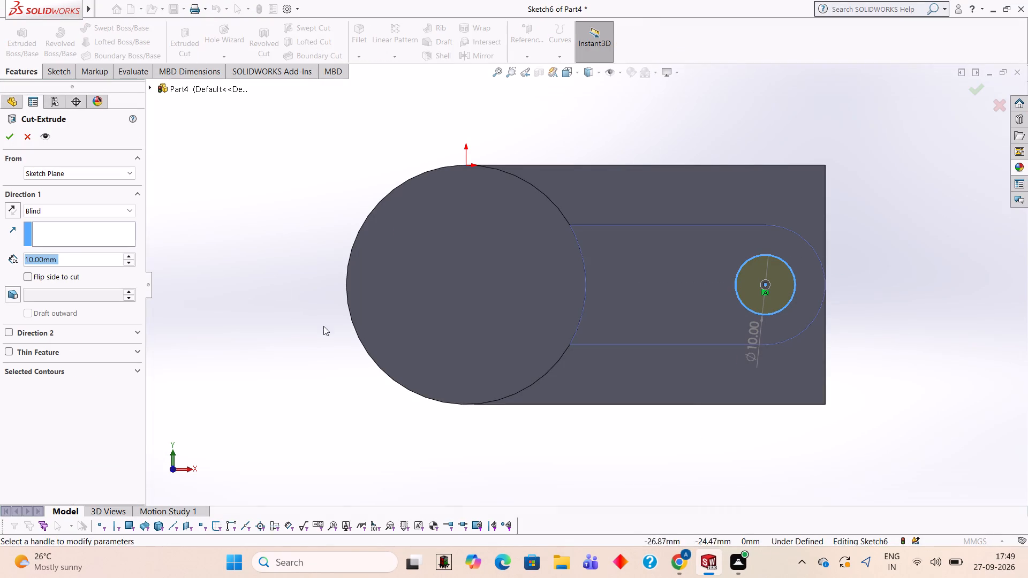
{"action": "middle_click_drag", "start_coordinate": [859, 226], "coordinate": [755, 224]}
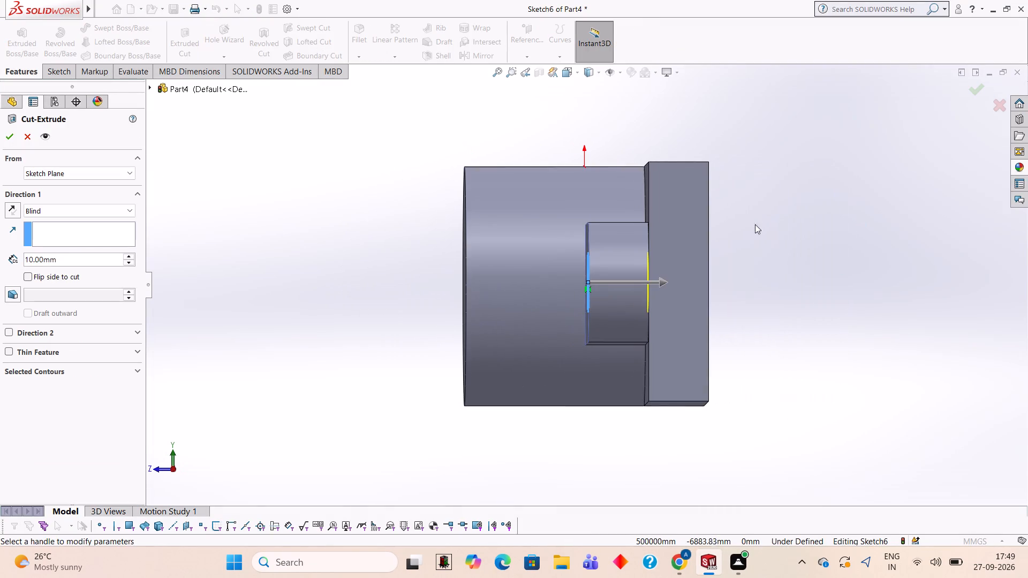
{"action": "left_click", "coordinate": [10, 132]}
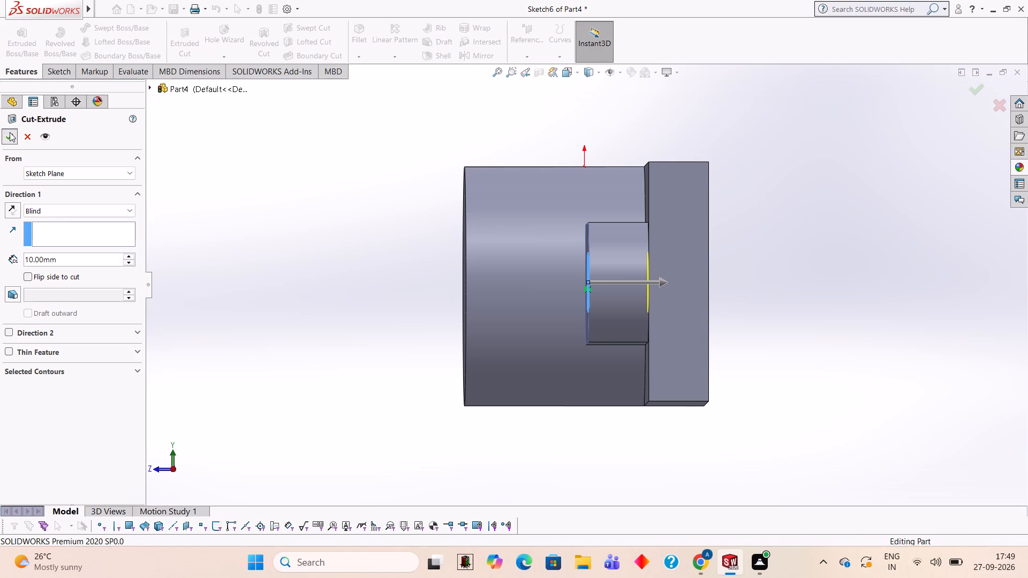
{"action": "left_click", "coordinate": [265, 262]}
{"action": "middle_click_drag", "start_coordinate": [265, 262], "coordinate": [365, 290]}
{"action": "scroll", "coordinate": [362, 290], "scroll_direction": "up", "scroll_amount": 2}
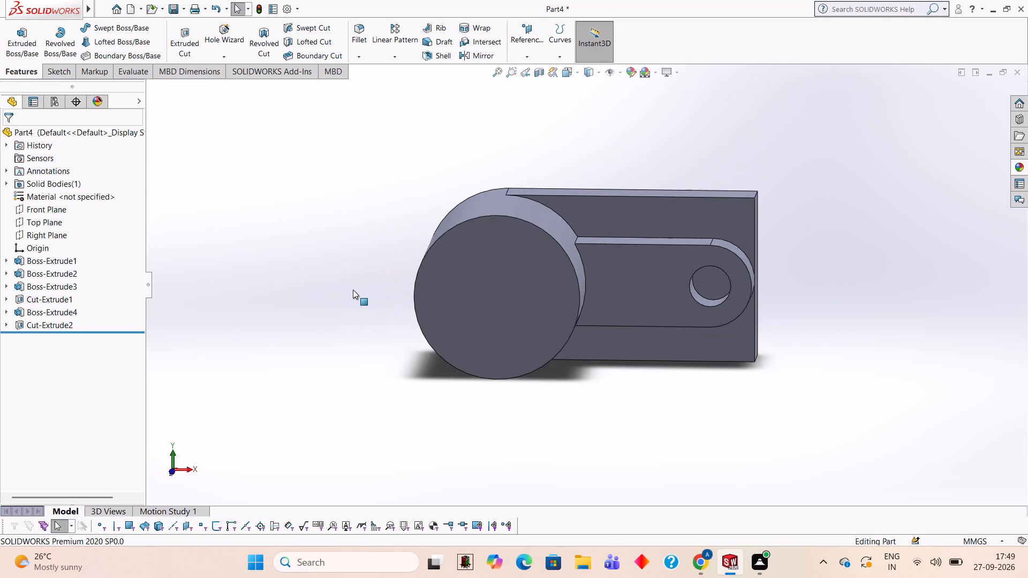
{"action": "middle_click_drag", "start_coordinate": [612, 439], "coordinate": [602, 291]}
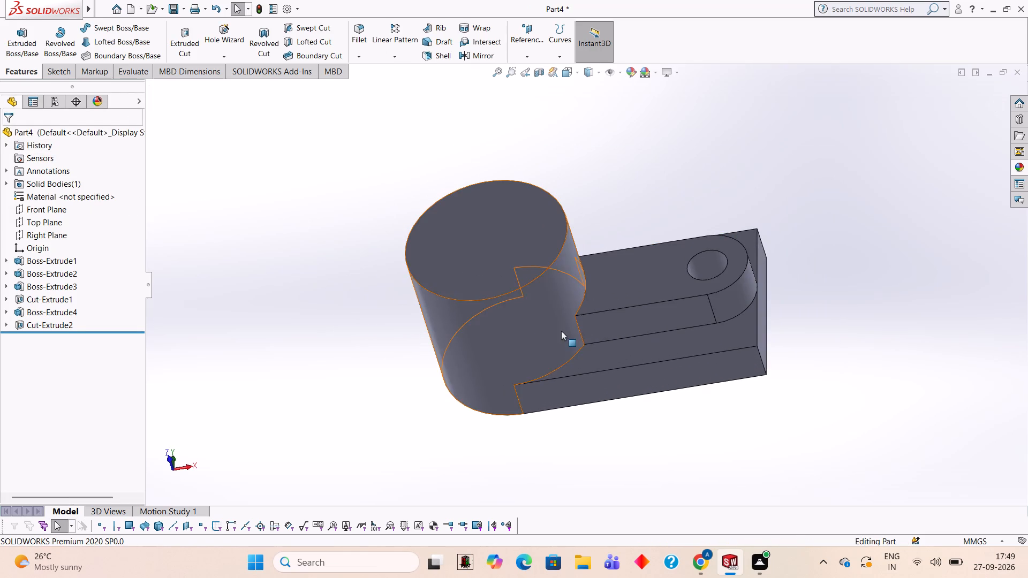
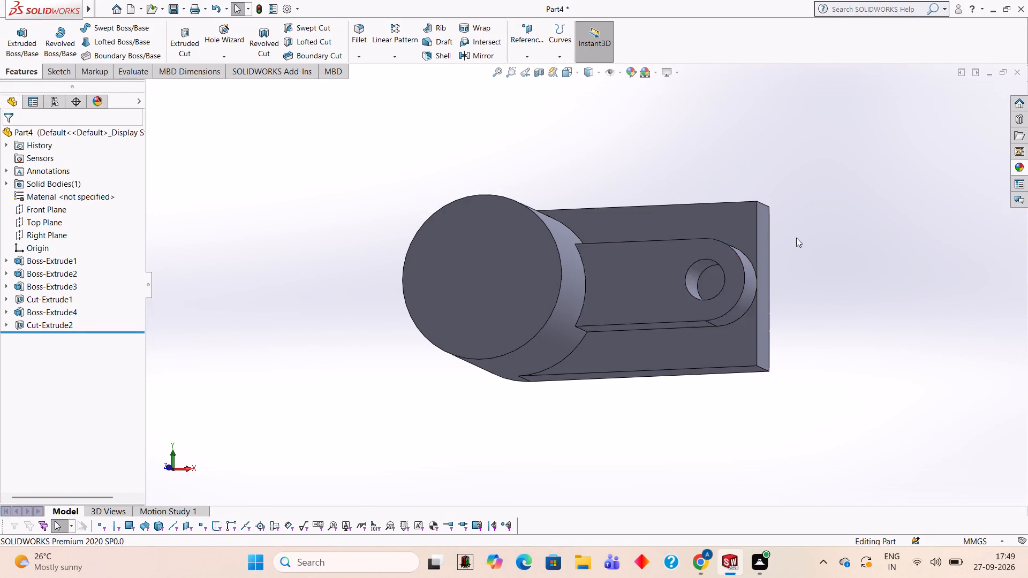
Examine the part from several angles, including the cylindrical boss, the plate, and the raised pad with its hole.
{"action": "middle_click_drag", "start_coordinate": [801, 240], "coordinate": [767, 259]}
{"action": "scroll", "coordinate": [802, 241], "scroll_direction": "down", "scroll_amount": 1}
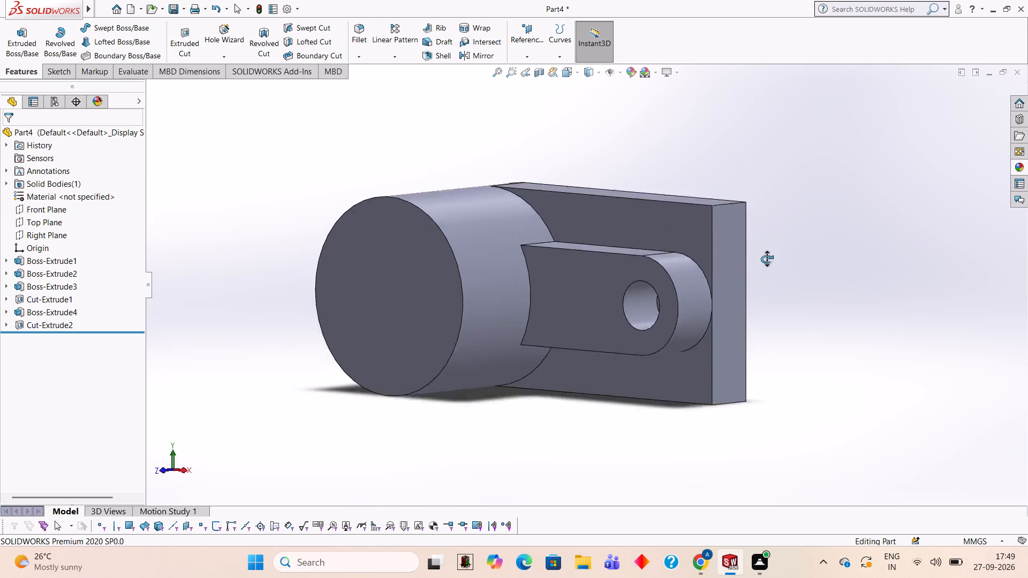
{"action": "middle_click_drag", "start_coordinate": [767, 259], "coordinate": [821, 388]}
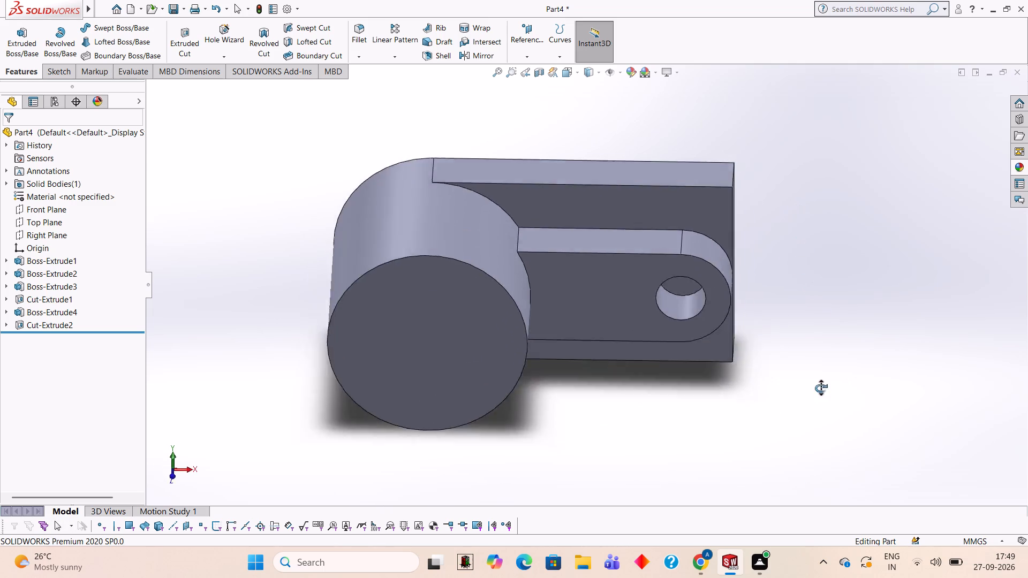
{"action": "middle_click_drag", "start_coordinate": [821, 388], "coordinate": [539, 332]}
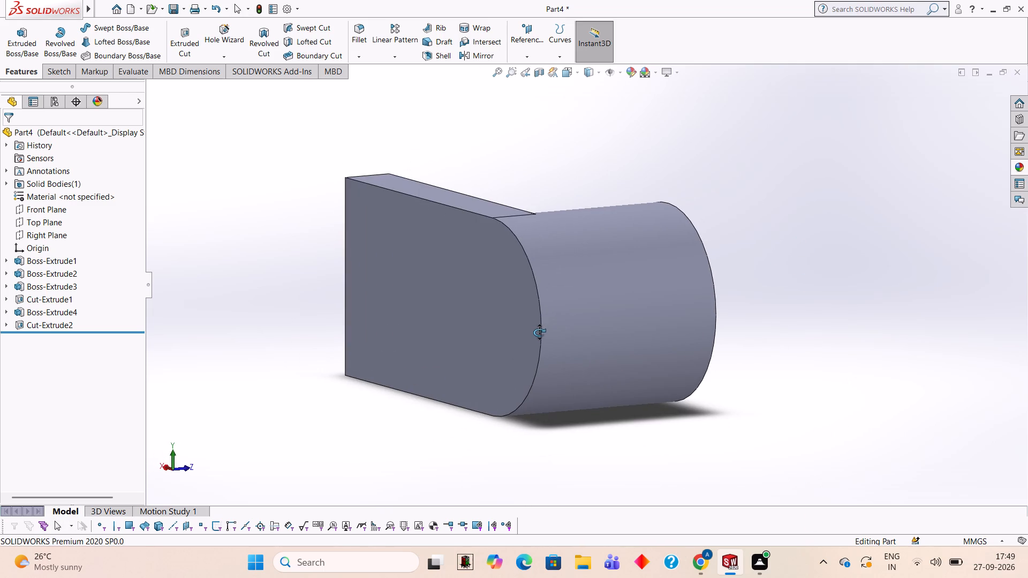
{"action": "middle_click_drag", "start_coordinate": [539, 332], "coordinate": [762, 326]}
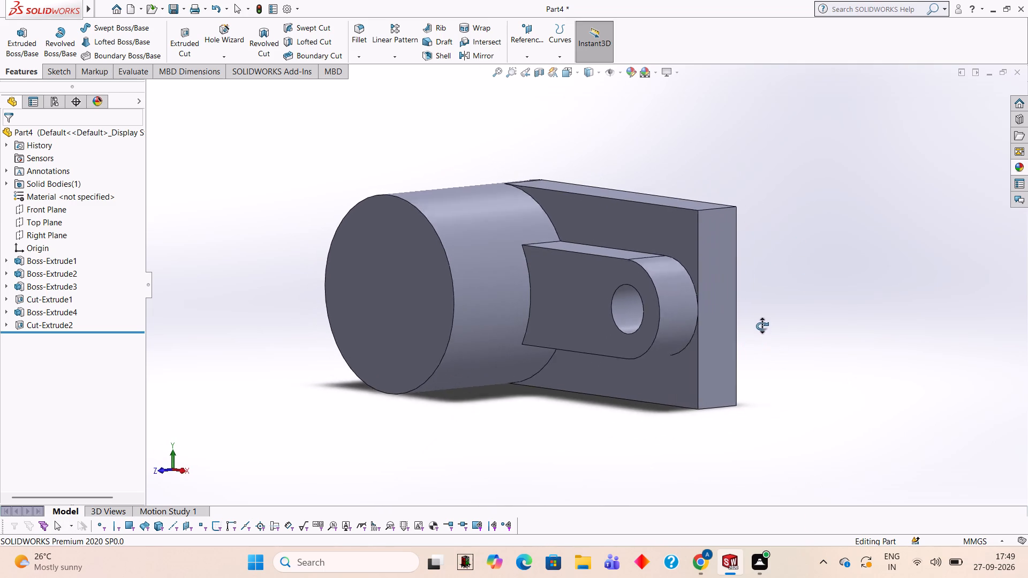
{"action": "middle_click_drag", "start_coordinate": [762, 326], "coordinate": [766, 328]}
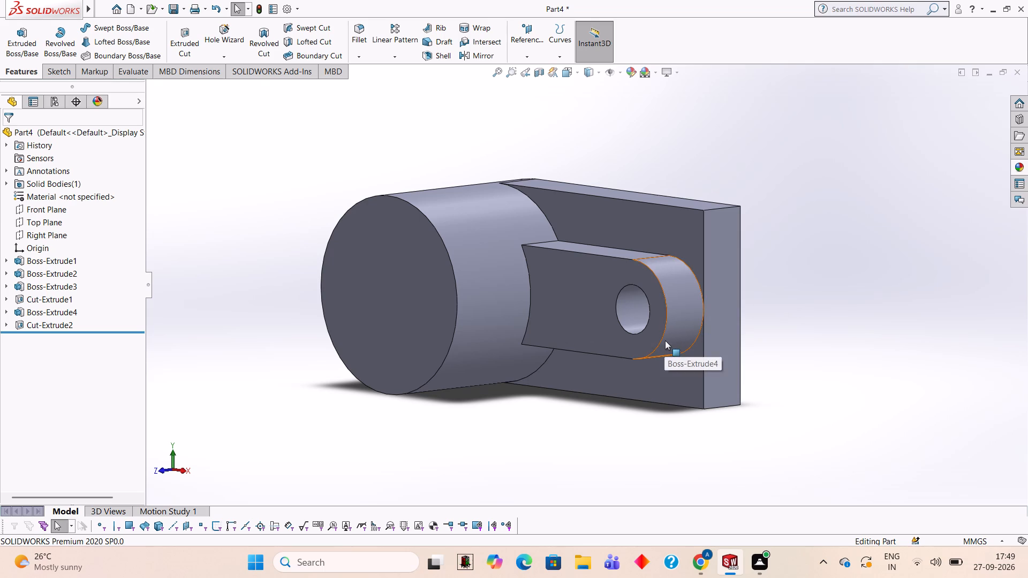
{"action": "middle_click_drag", "start_coordinate": [826, 251], "coordinate": [798, 525]}
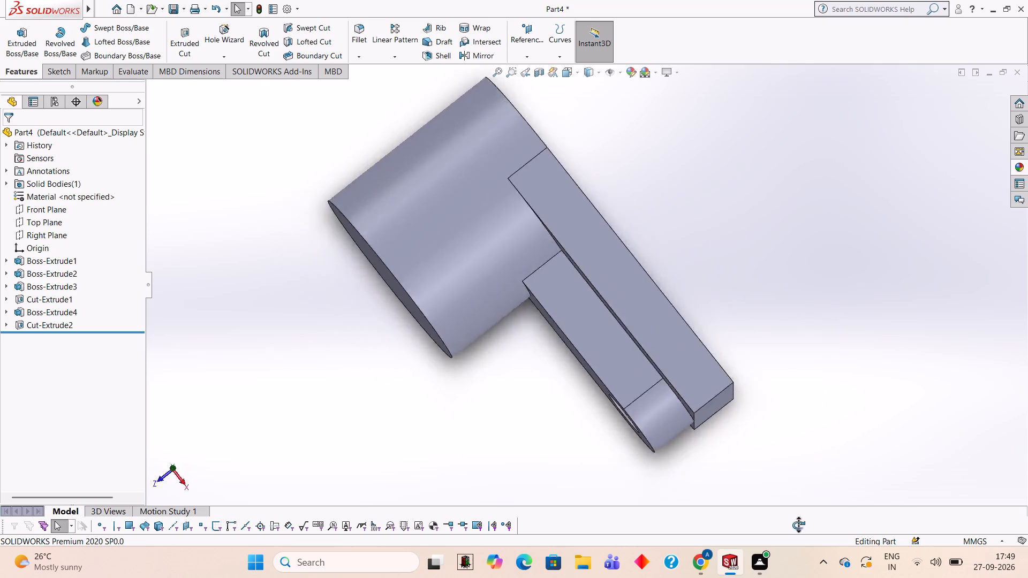
{"action": "middle_click_drag", "start_coordinate": [798, 525], "coordinate": [898, 323]}
{"action": "middle_click_drag", "start_coordinate": [915, 241], "coordinate": [855, 318]}
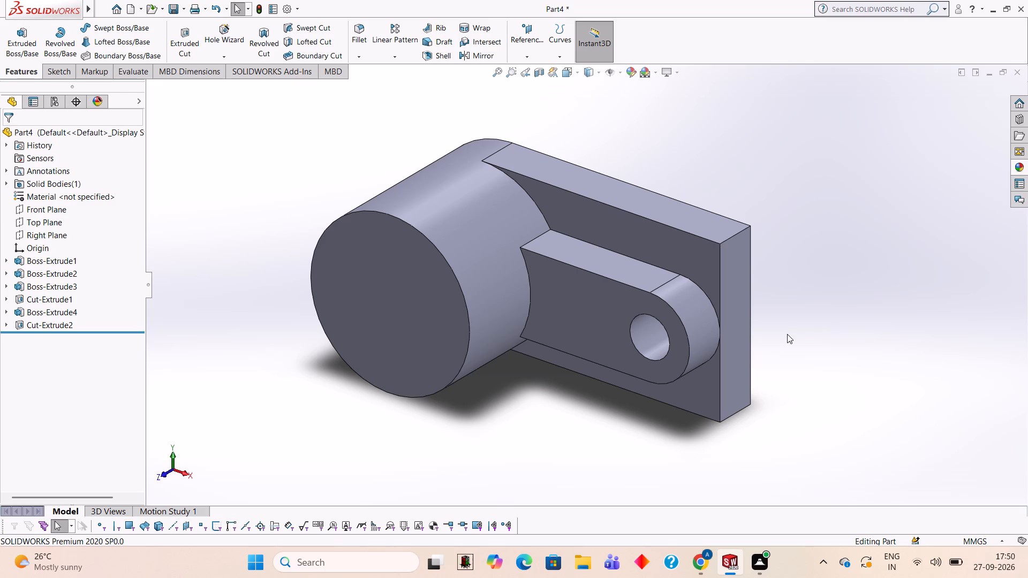
{"action": "middle_click_drag", "start_coordinate": [819, 248], "coordinate": [827, 329]}
{"action": "scroll", "coordinate": [827, 329], "scroll_direction": "up", "scroll_amount": 1}
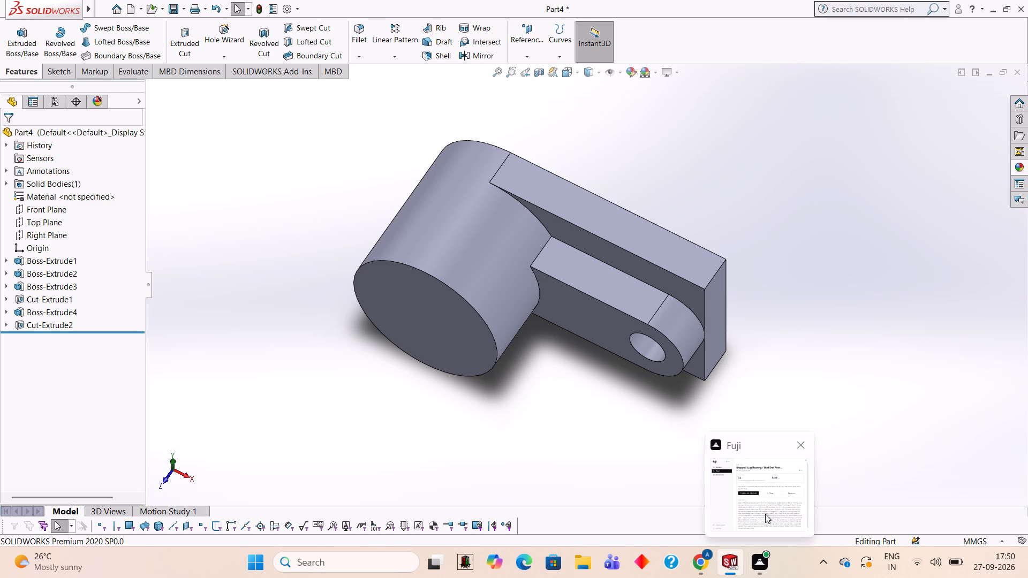
{"action": "middle_click_drag", "start_coordinate": [888, 187], "coordinate": [698, 309]}
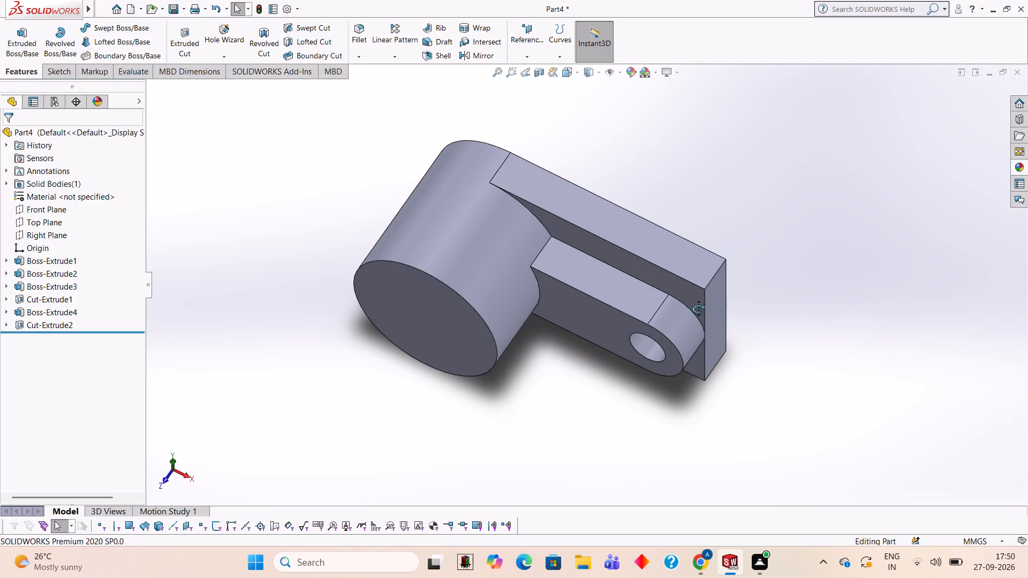
{"action": "middle_click_drag", "start_coordinate": [698, 309], "coordinate": [663, 299]}
{"action": "middle_click_drag", "start_coordinate": [717, 284], "coordinate": [860, 294]}
{"action": "scroll", "coordinate": [744, 289], "scroll_direction": "down", "scroll_amount": 1}
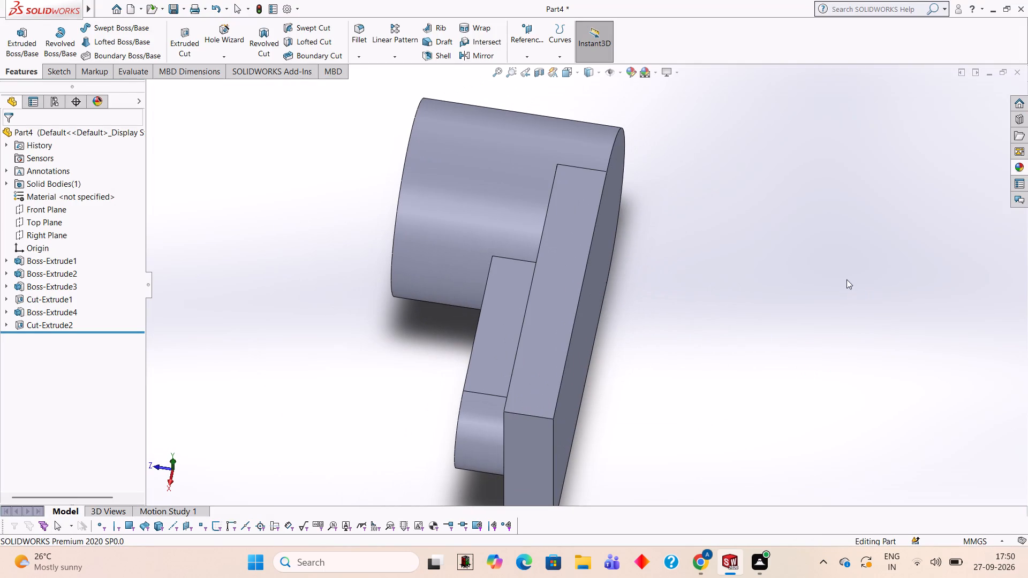
{"action": "middle_click_drag", "start_coordinate": [730, 276], "coordinate": [806, 153]}
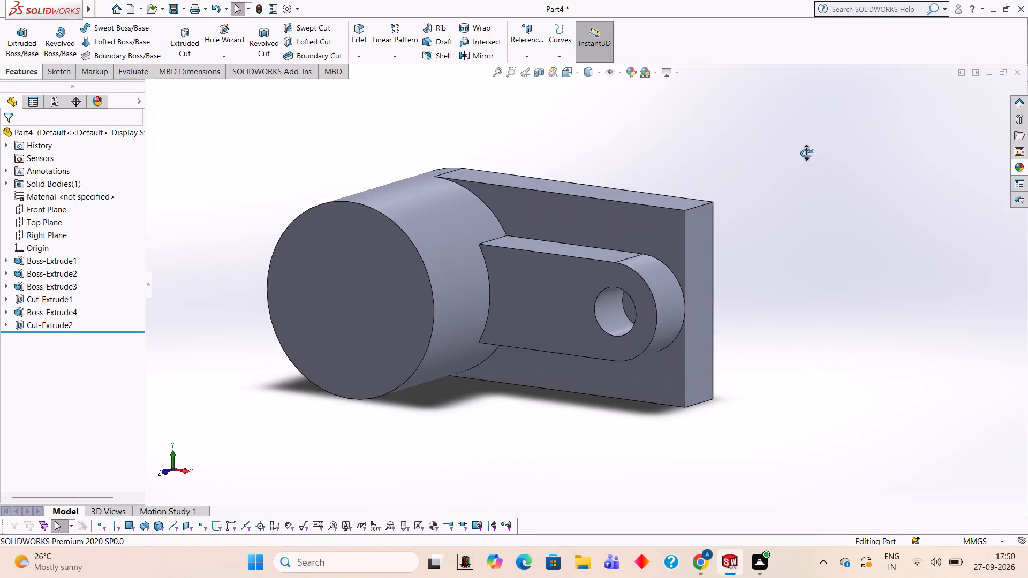
{"action": "middle_click_drag", "start_coordinate": [806, 153], "coordinate": [826, 141]}
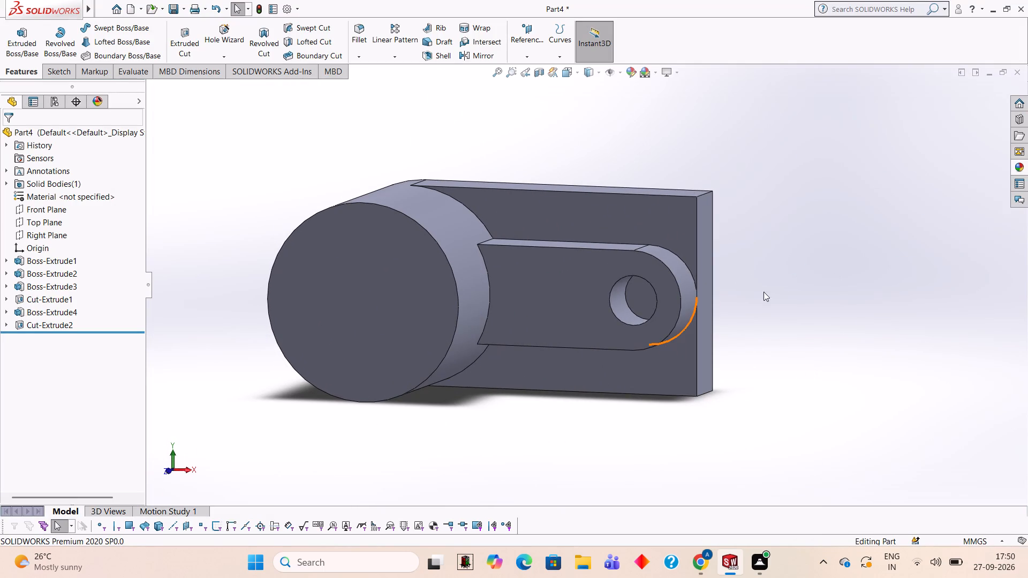
{"action": "middle_click_drag", "start_coordinate": [814, 333], "coordinate": [812, 326]}
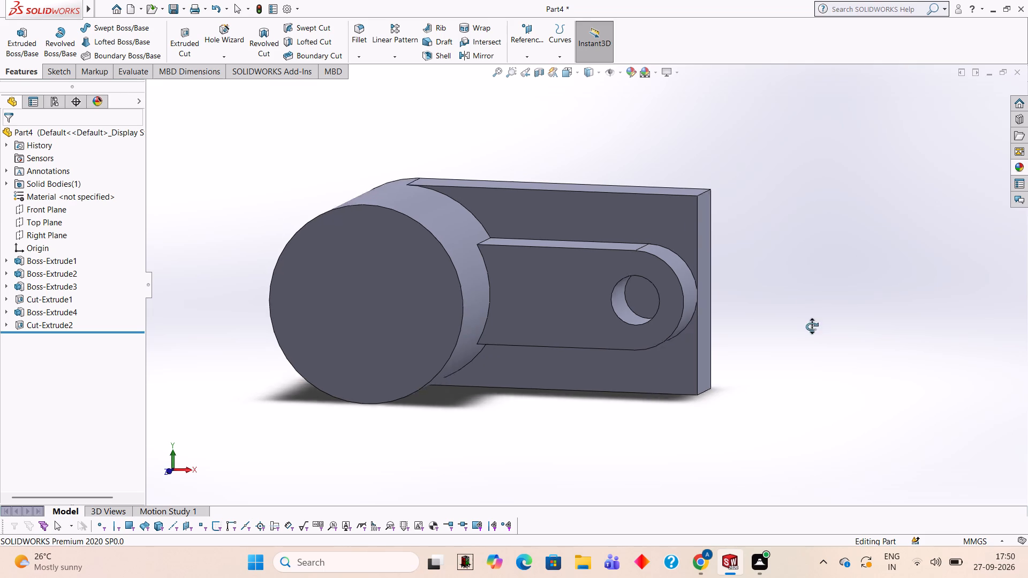
{"action": "middle_click_drag", "start_coordinate": [812, 326], "coordinate": [810, 254]}
{"action": "scroll", "coordinate": [810, 254], "scroll_direction": "up", "scroll_amount": 2}
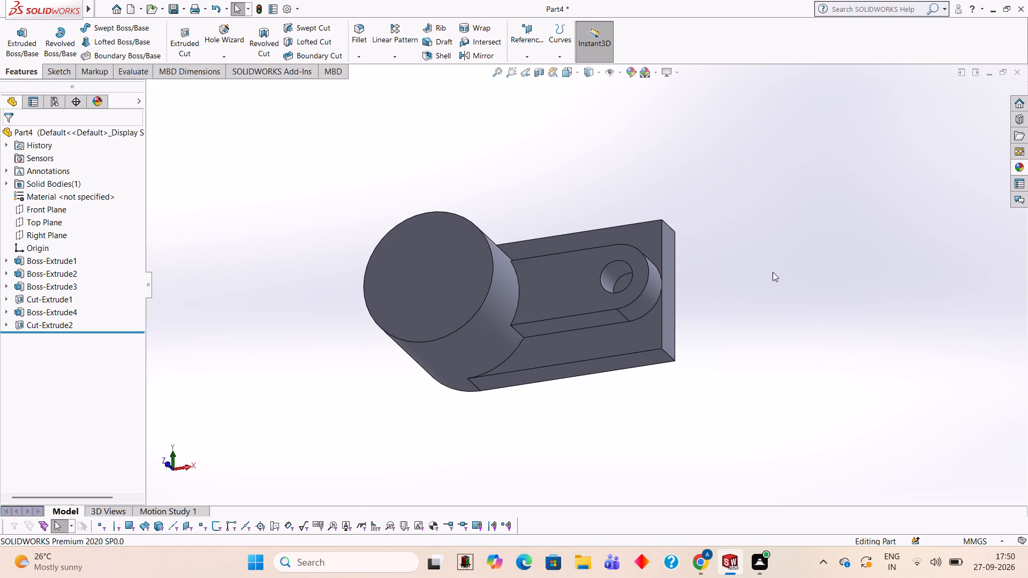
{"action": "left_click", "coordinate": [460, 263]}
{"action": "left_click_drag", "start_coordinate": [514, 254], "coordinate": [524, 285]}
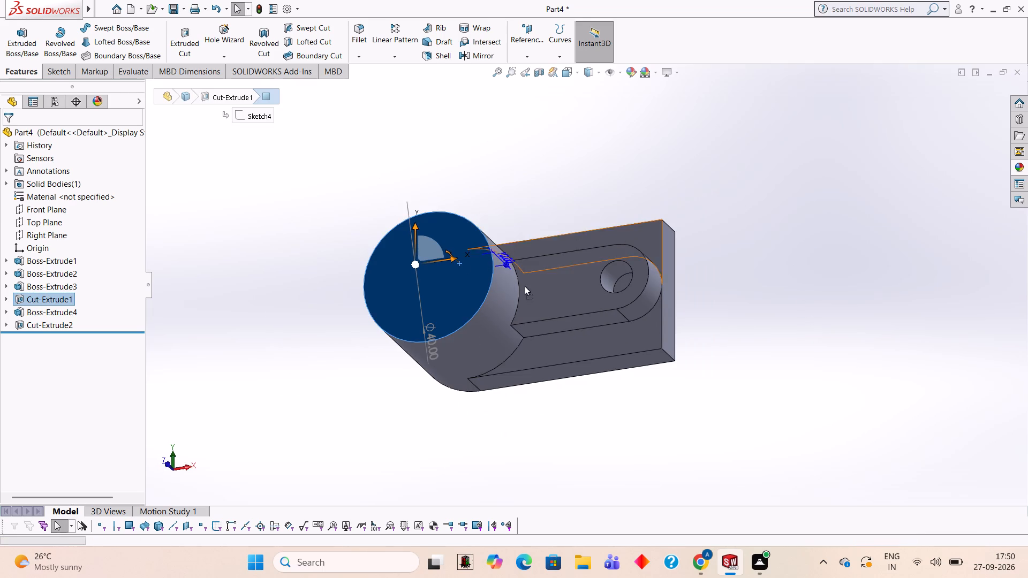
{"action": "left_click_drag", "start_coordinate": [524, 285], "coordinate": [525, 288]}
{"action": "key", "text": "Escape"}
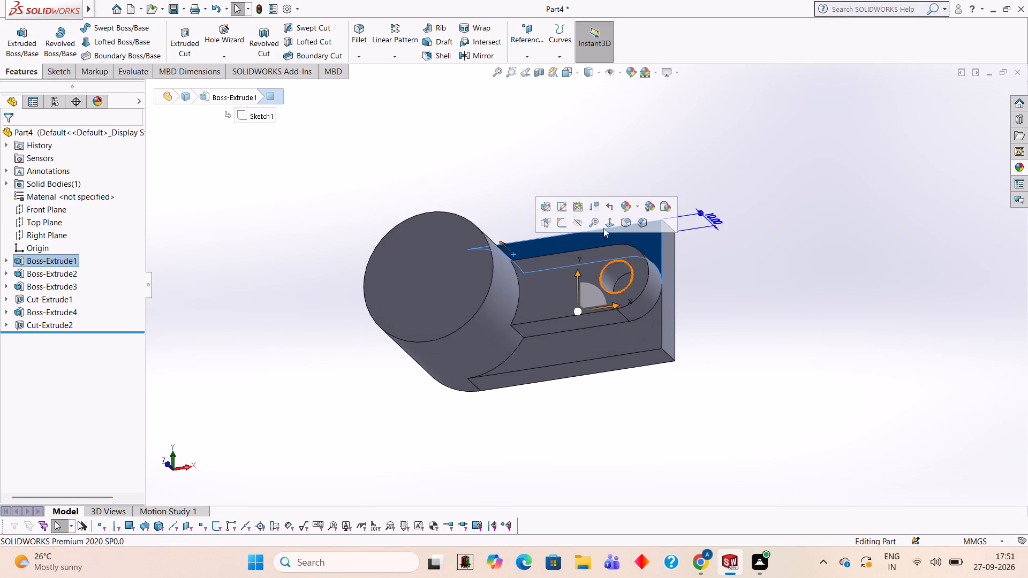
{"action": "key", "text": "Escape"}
Sketch a 25 mm diameter circle on the cylindrical boss's flat end face, concentric with the boss.
{"action": "left_click", "coordinate": [426, 233]}
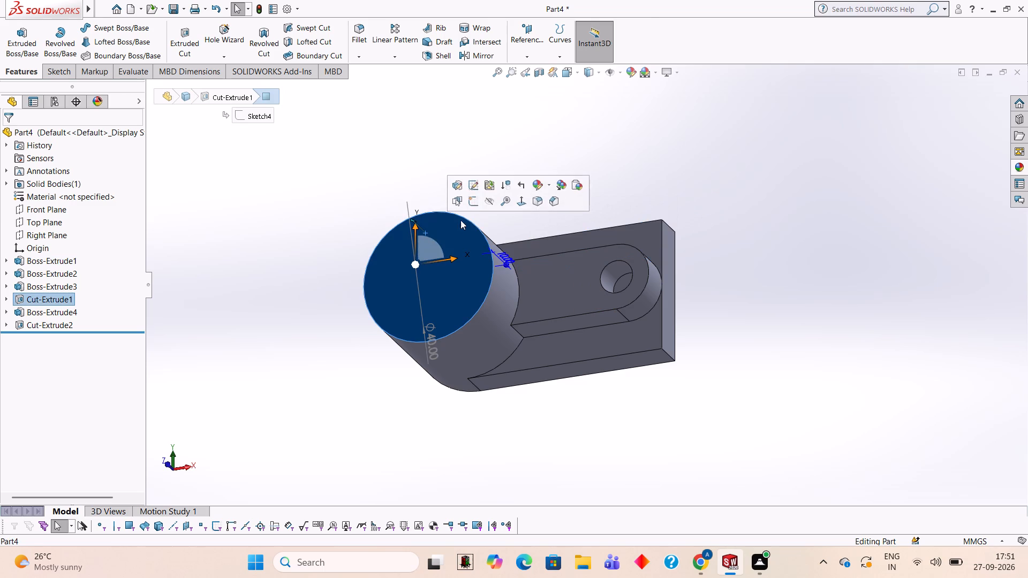
{"action": "left_click", "coordinate": [474, 205]}
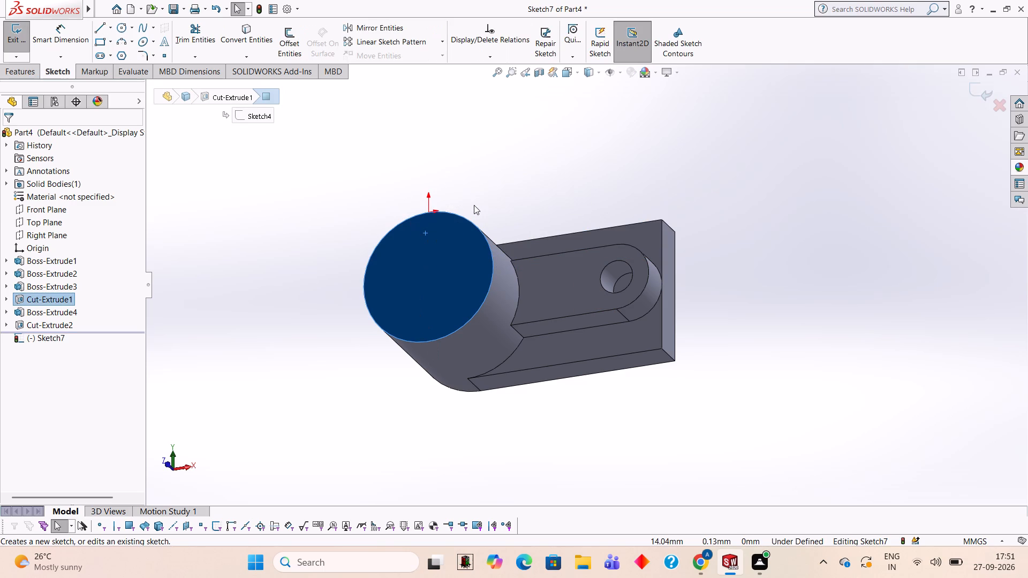
{"action": "key", "text": "ctrl+8"}
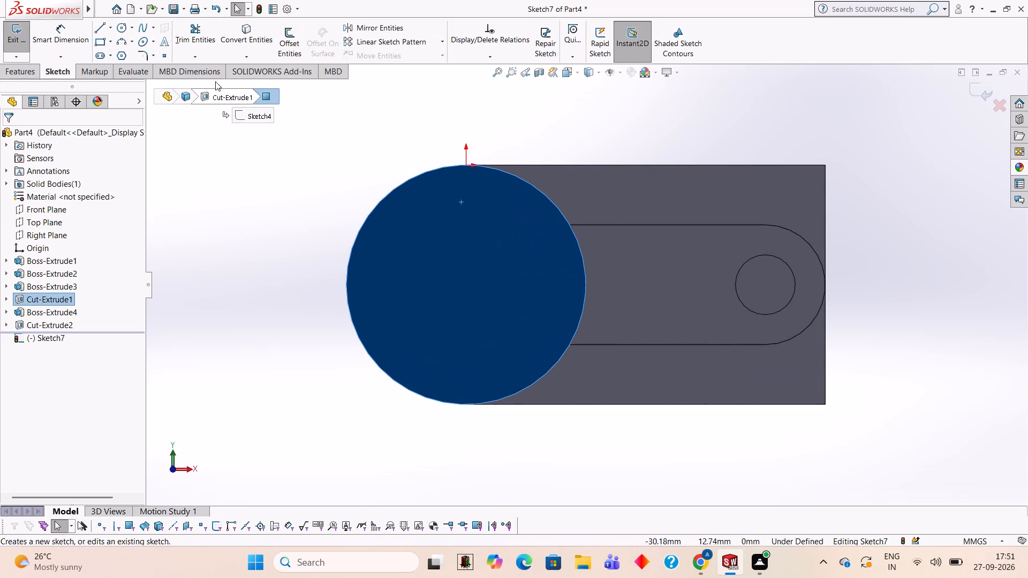
{"action": "left_click", "coordinate": [124, 28]}
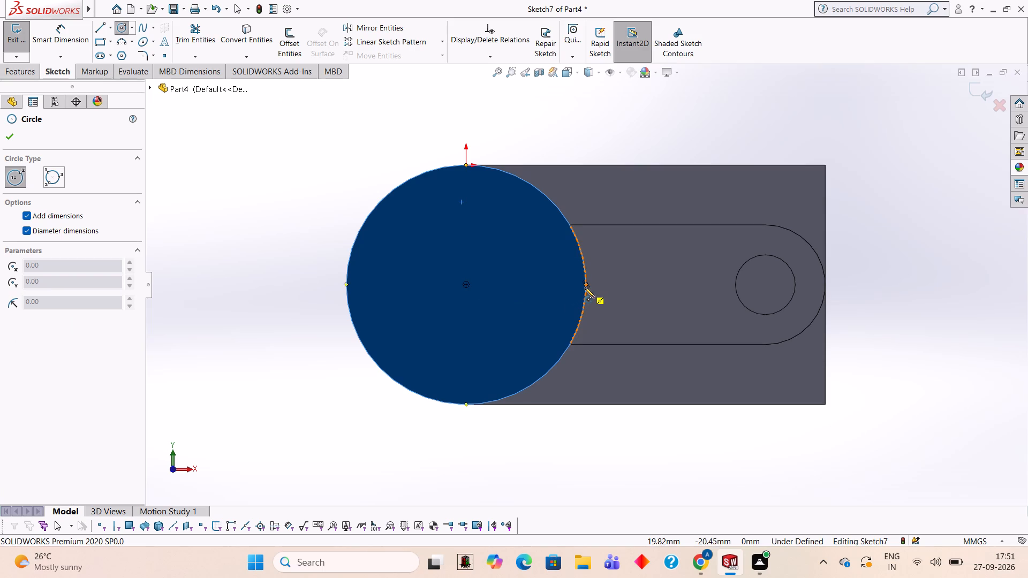
{"action": "left_click", "coordinate": [465, 284]}
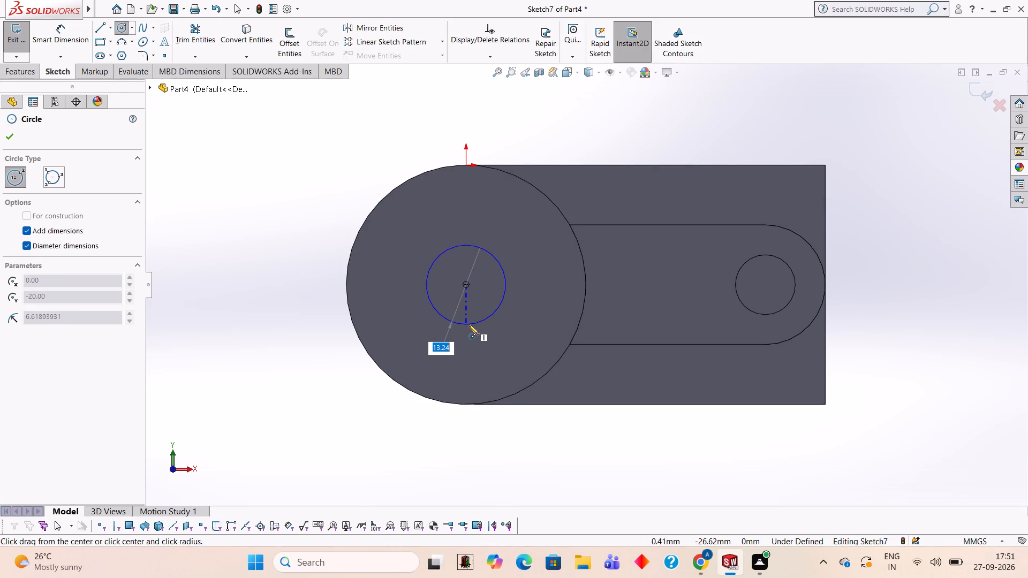
{"action": "type", "text": "25"}
{"action": "key", "text": "Return"}
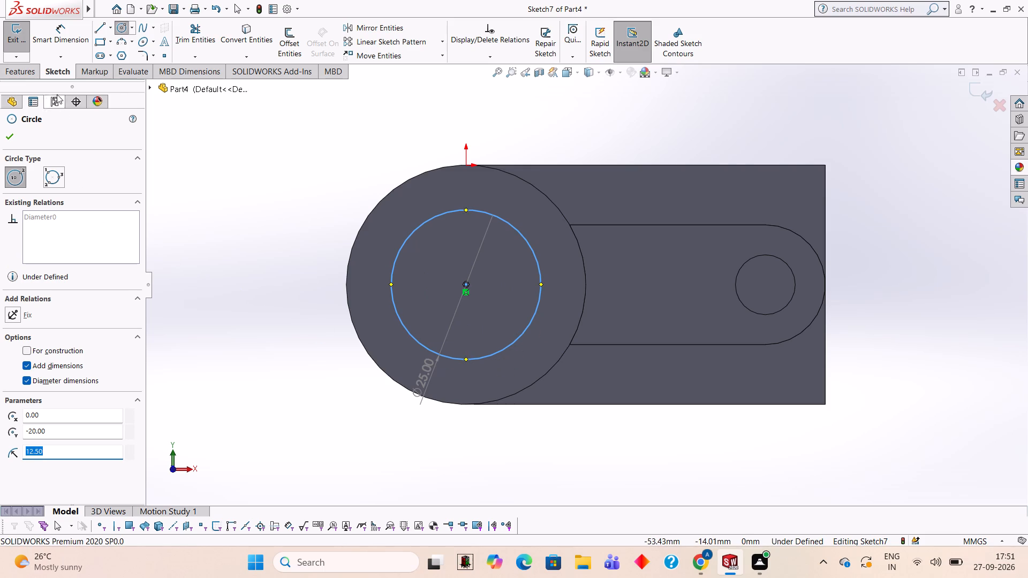
Cut the 25 mm circle blind to a depth of 30 mm into the cylindrical boss.
{"action": "left_click", "coordinate": [21, 78]}
{"action": "left_click", "coordinate": [184, 42]}
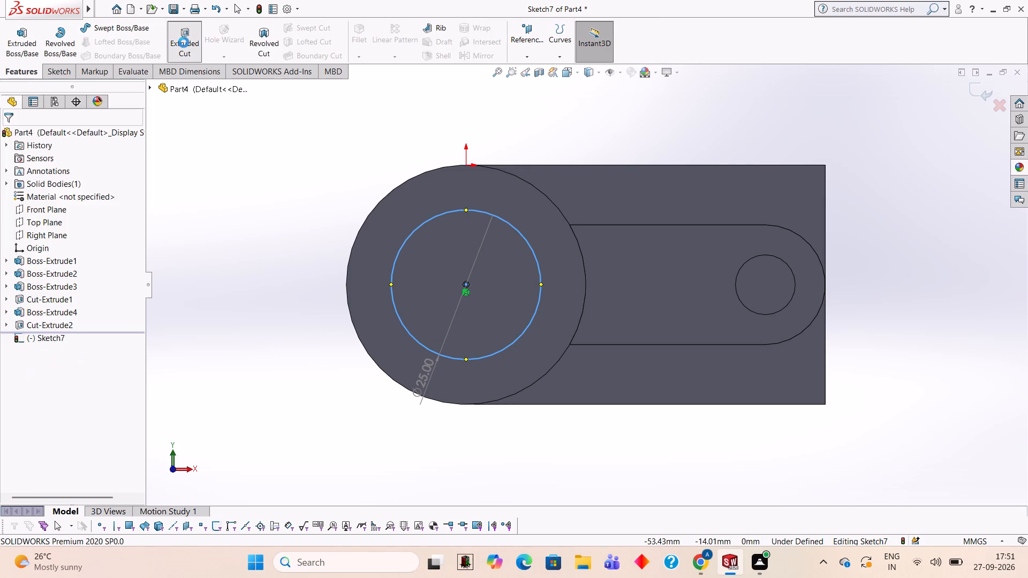
{"action": "middle_click_drag", "start_coordinate": [832, 136], "coordinate": [734, 124]}
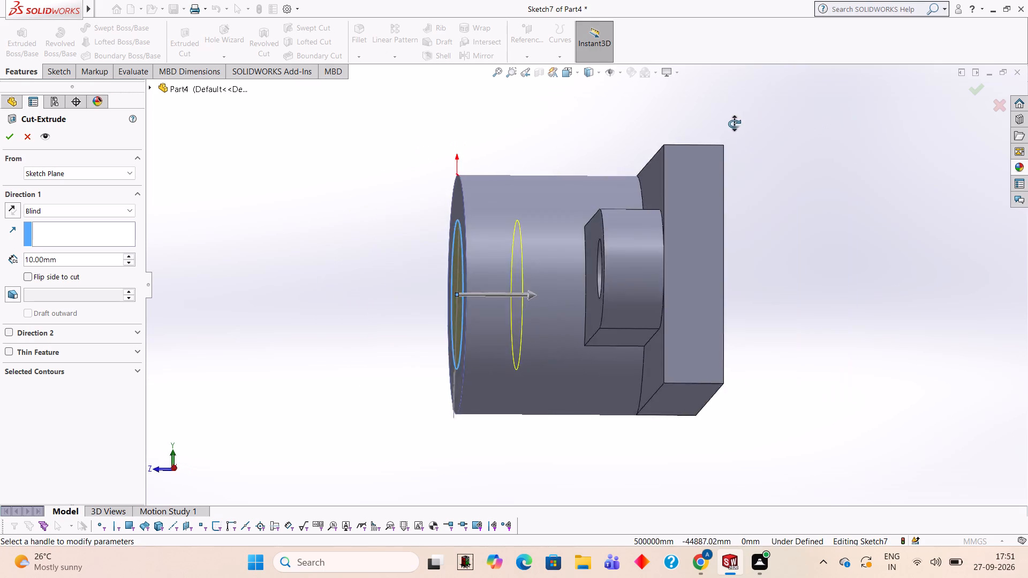
{"action": "middle_click_drag", "start_coordinate": [734, 124], "coordinate": [759, 139]}
{"action": "left_click", "coordinate": [92, 262]}
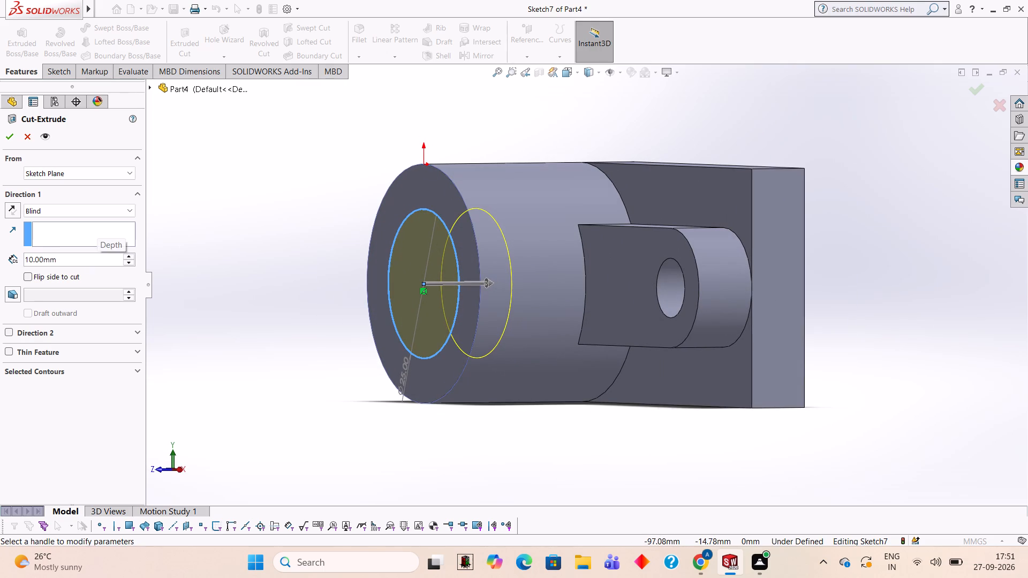
{"action": "key", "text": "BackSpace"}
{"action": "key", "text": "BackSpace"}
{"action": "key", "text": "BackSpace"}
{"action": "key", "text": "BackSpace"}
{"action": "key", "text": "BackSpace"}
{"action": "key", "text": "BackSpace"}
{"action": "key", "text": "BackSpace"}
{"action": "type", "text": "30"}
{"action": "key", "text": "Return"}
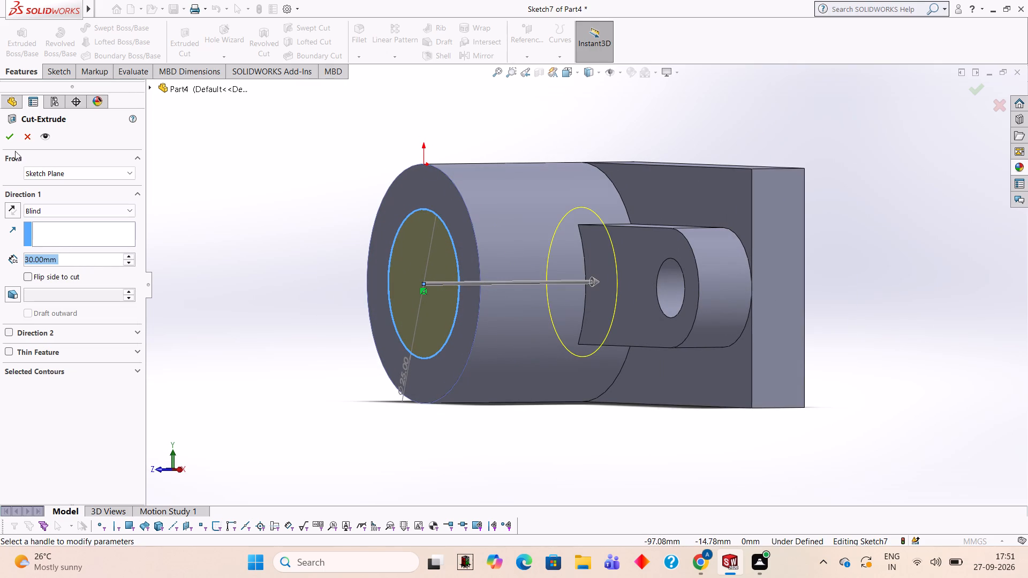
{"action": "left_click", "coordinate": [12, 126]}
{"action": "left_click", "coordinate": [12, 131]}
{"action": "left_click", "coordinate": [171, 230]}
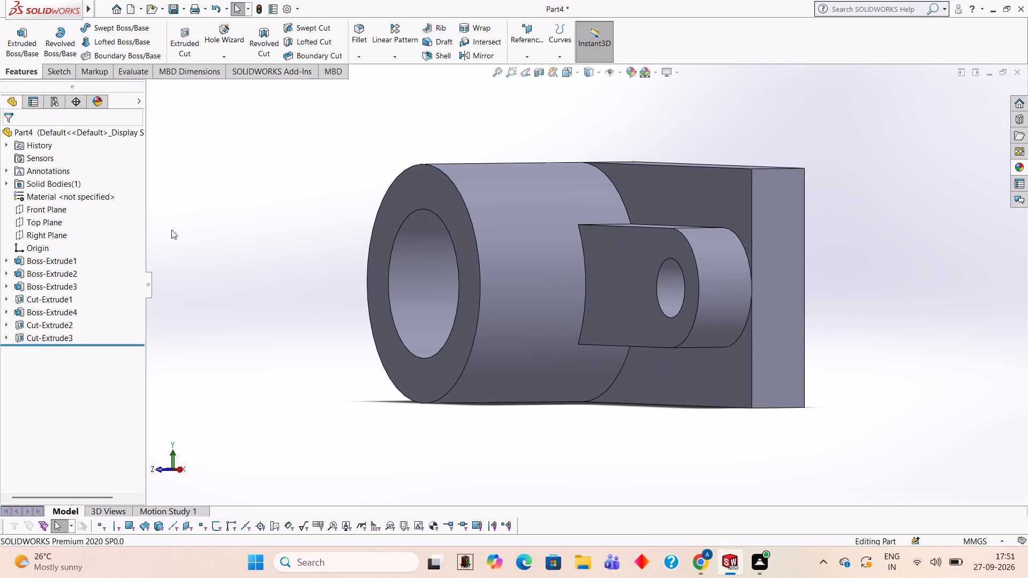
Examine the bored boss, the raised pad and the back of the plate from several angles.
{"action": "middle_click_drag", "start_coordinate": [183, 238], "coordinate": [233, 179]}
{"action": "middle_click_drag", "start_coordinate": [235, 352], "coordinate": [266, 207]}
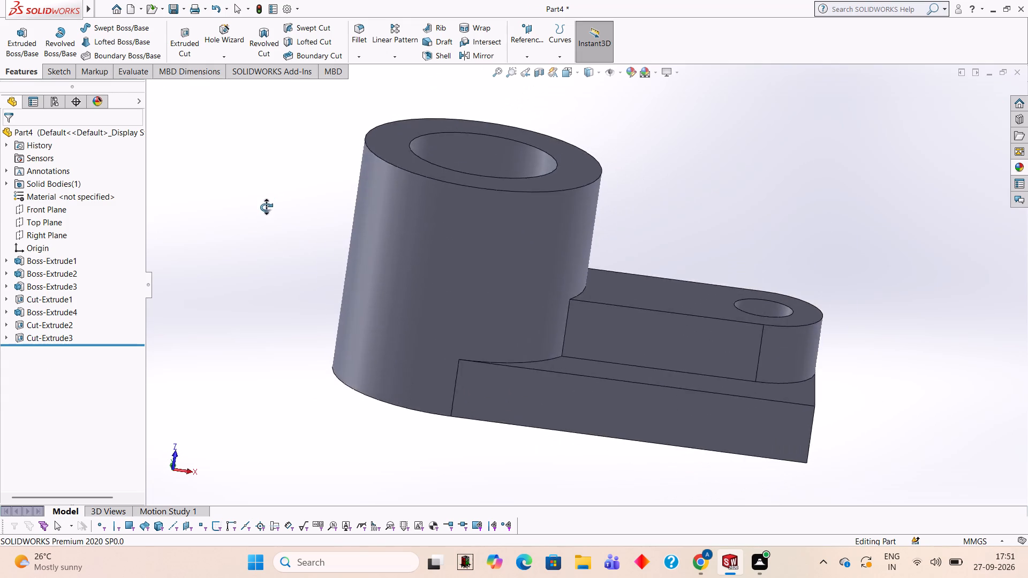
{"action": "middle_click_drag", "start_coordinate": [266, 207], "coordinate": [258, 252]}
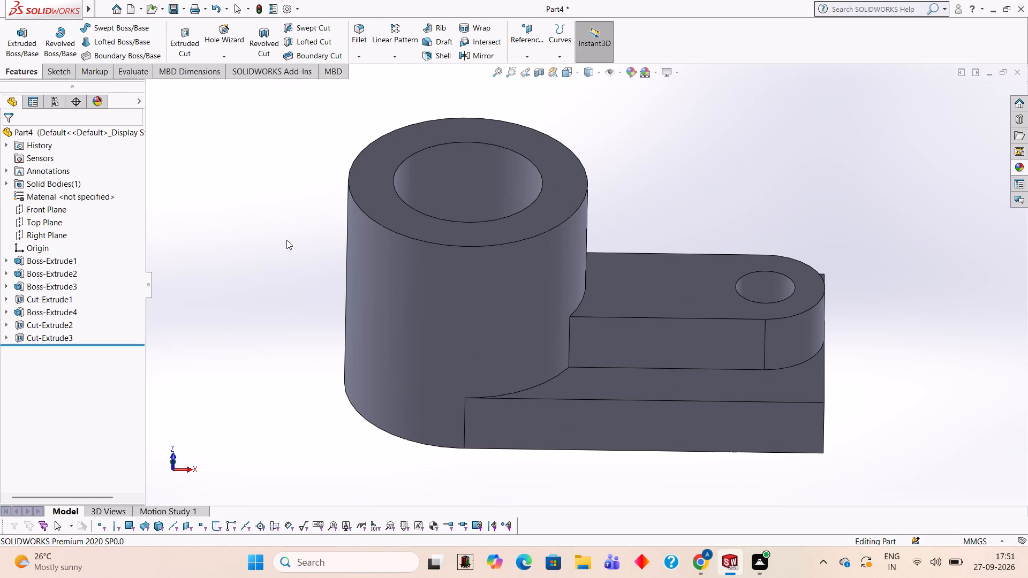
{"action": "middle_click_drag", "start_coordinate": [897, 169], "coordinate": [901, 225]}
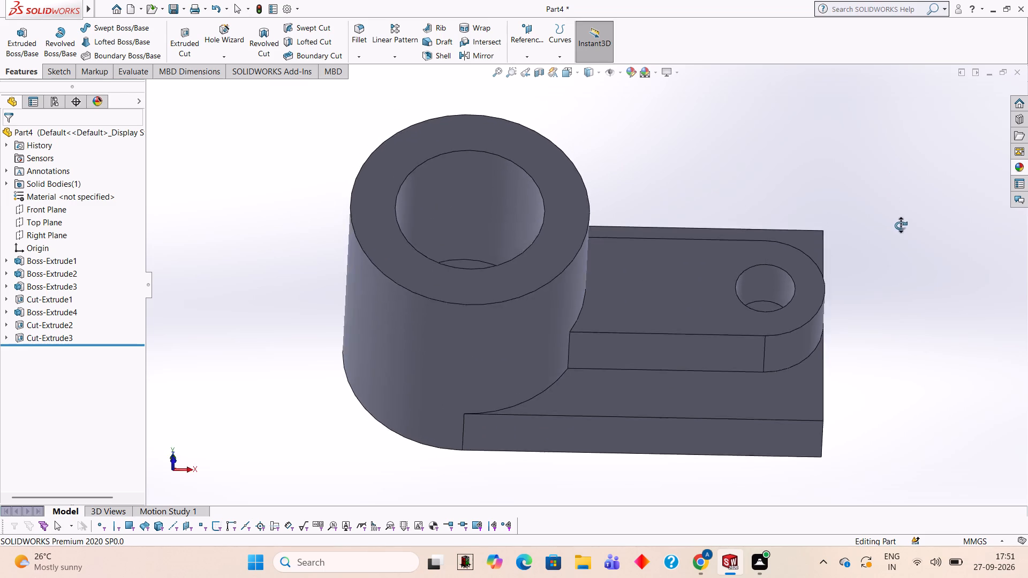
{"action": "middle_click_drag", "start_coordinate": [901, 225], "coordinate": [898, 321]}
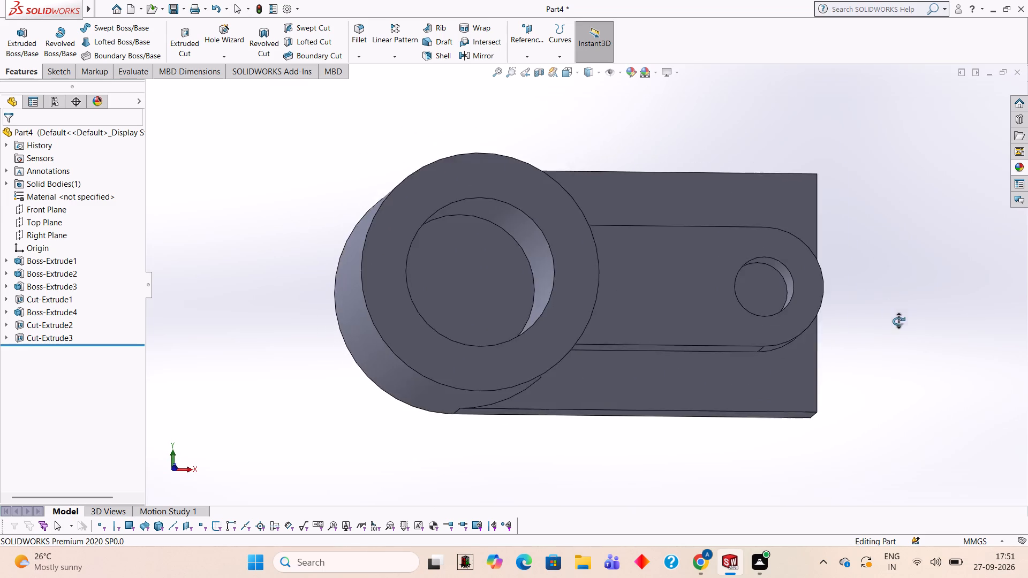
{"action": "middle_click_drag", "start_coordinate": [898, 321], "coordinate": [832, 424]}
{"action": "scroll", "coordinate": [824, 391], "scroll_direction": "up", "scroll_amount": 2}
{"action": "middle_click_drag", "start_coordinate": [815, 372], "coordinate": [819, 375]}
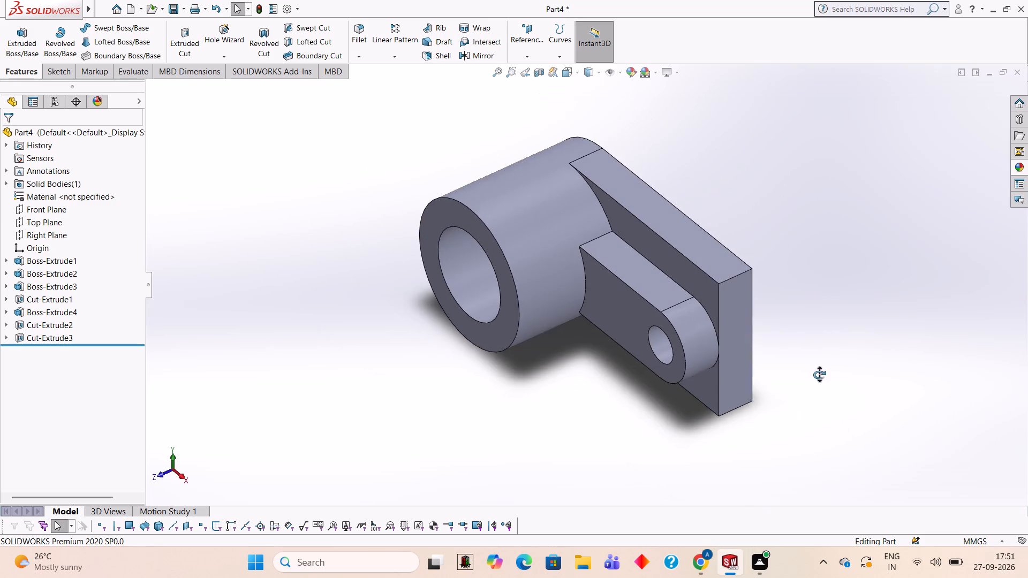
{"action": "middle_click_drag", "start_coordinate": [819, 375], "coordinate": [812, 290]}
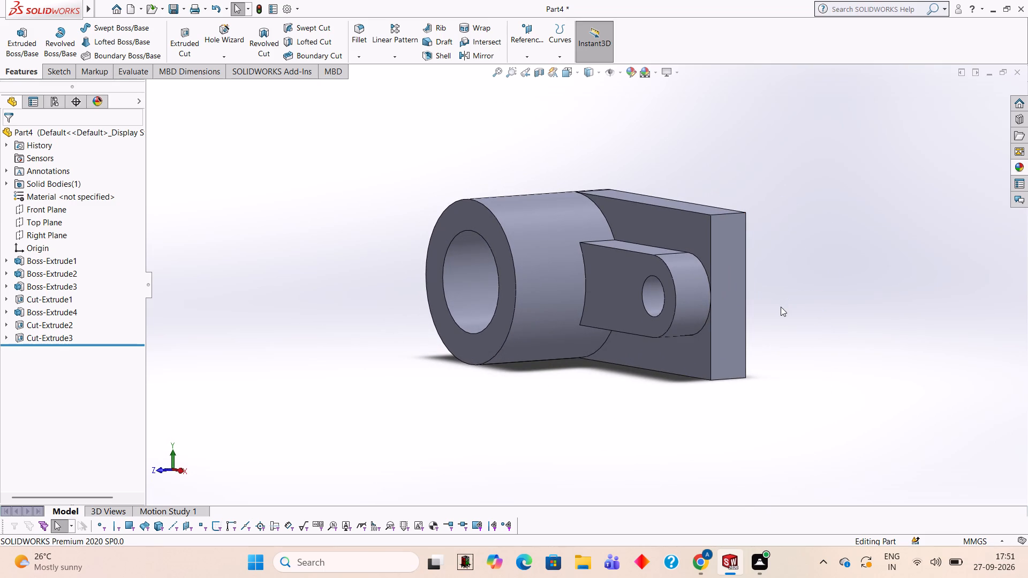
{"action": "middle_click_drag", "start_coordinate": [867, 206], "coordinate": [793, 356]}
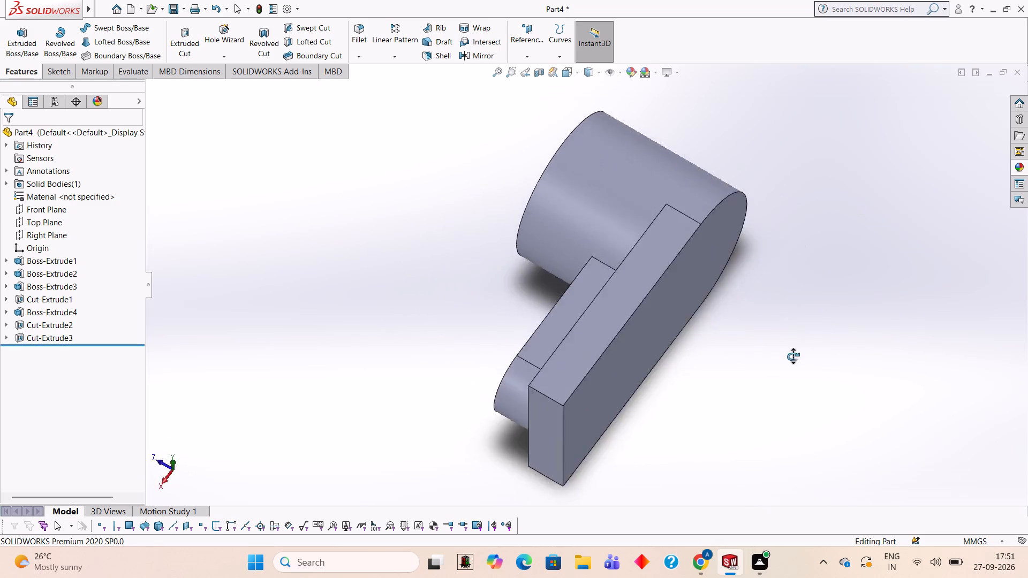
Apply the Blue LED appearance to the whole part.
{"action": "middle_click_drag", "start_coordinate": [793, 356], "coordinate": [857, 241]}
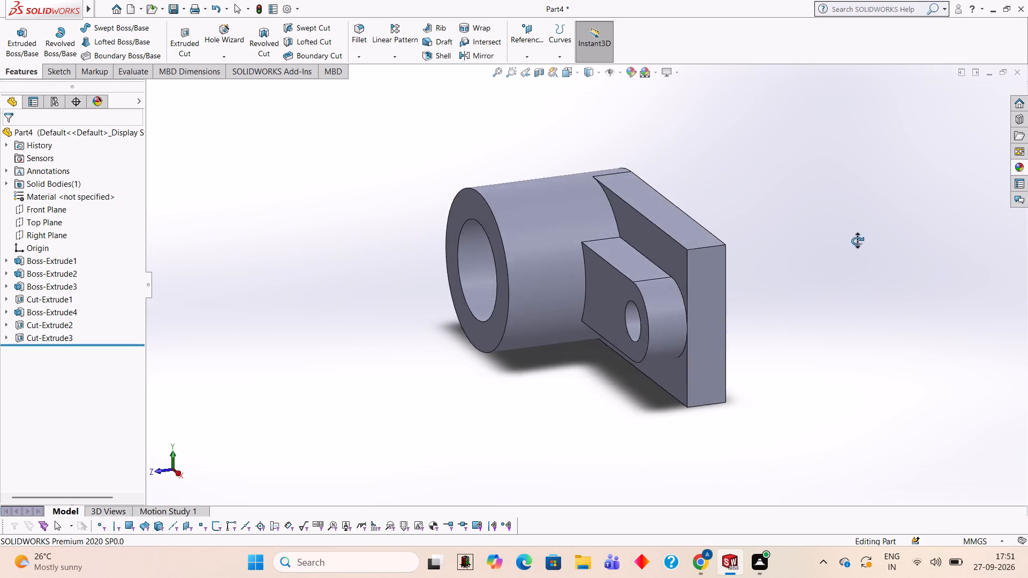
{"action": "middle_click_drag", "start_coordinate": [857, 241], "coordinate": [891, 254]}
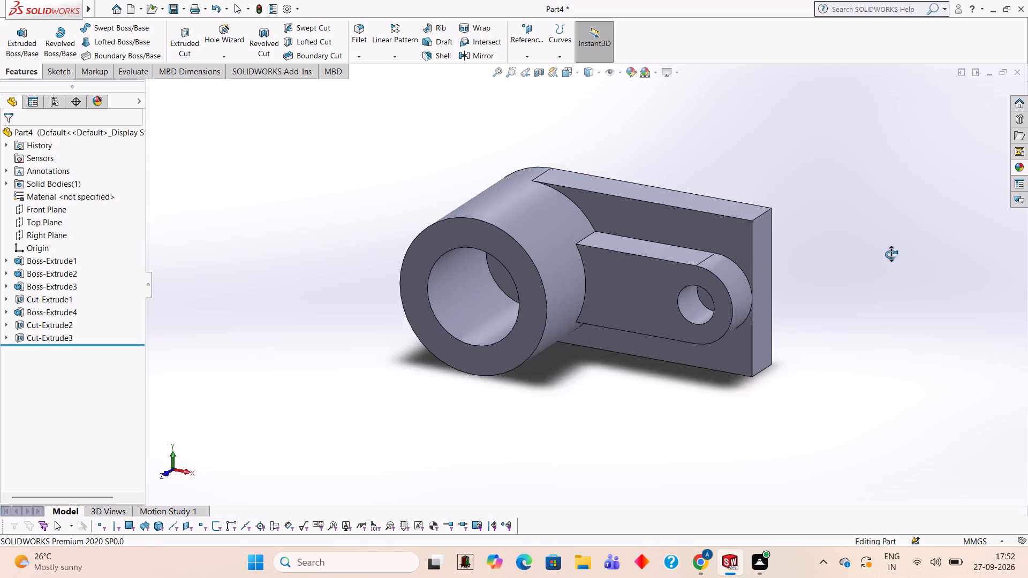
{"action": "middle_click_drag", "start_coordinate": [891, 254], "coordinate": [837, 348]}
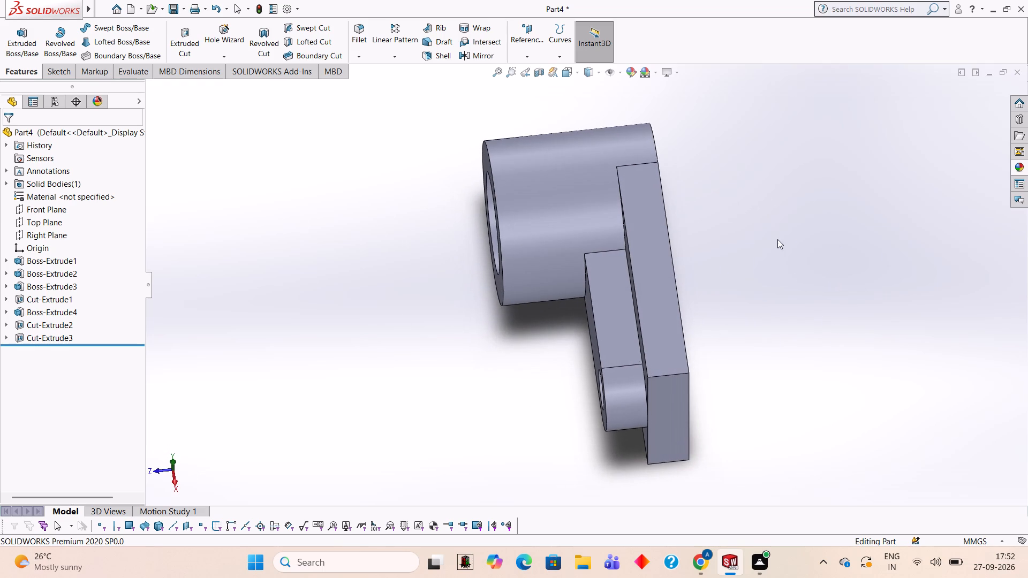
{"action": "middle_click_drag", "start_coordinate": [780, 239], "coordinate": [817, 274]}
{"action": "scroll", "coordinate": [725, 231], "scroll_direction": "down", "scroll_amount": 2}
{"action": "scroll", "coordinate": [757, 220], "scroll_direction": "up", "scroll_amount": 2}
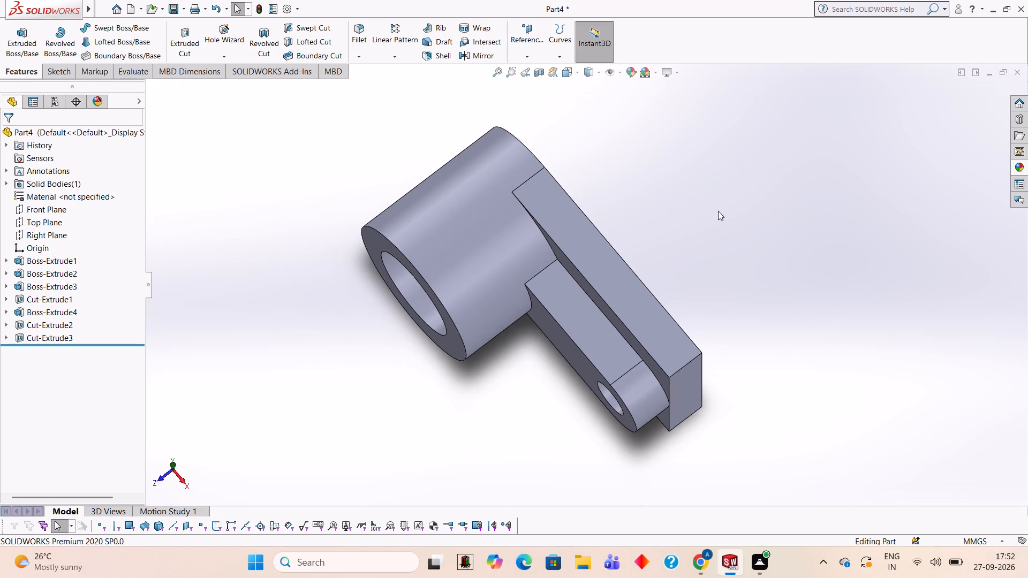
{"action": "scroll", "coordinate": [604, 156], "scroll_direction": "down", "scroll_amount": 2}
{"action": "left_click", "coordinate": [1026, 161]}
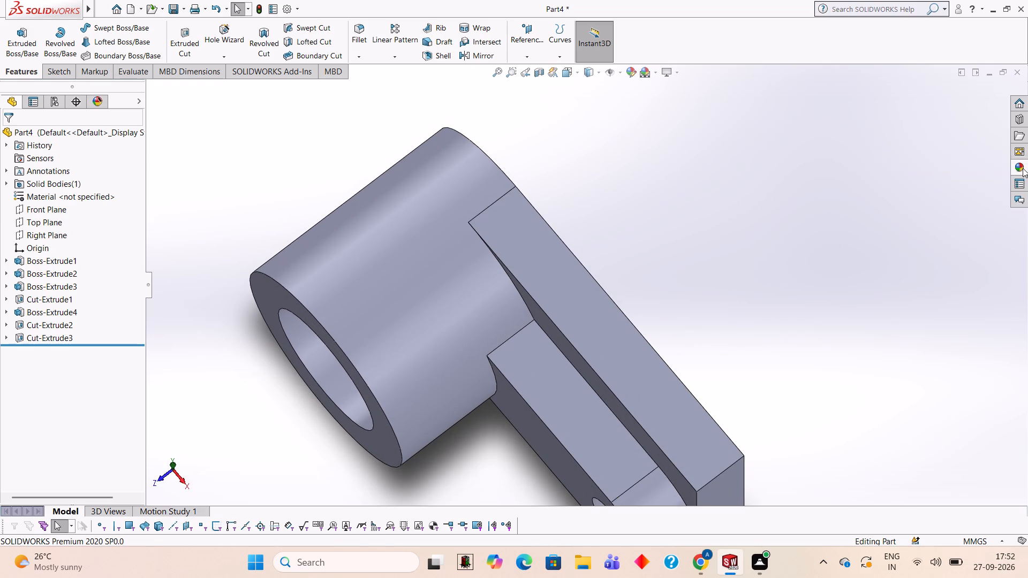
{"action": "left_click", "coordinate": [1023, 168]}
{"action": "left_click_drag", "start_coordinate": [918, 375], "coordinate": [530, 324]}
{"action": "left_click", "coordinate": [560, 332]}
Apply the Red LED appearance to the 25 mm bore cut in the cylindrical boss.
{"action": "middle_click_drag", "start_coordinate": [662, 325], "coordinate": [709, 277]}
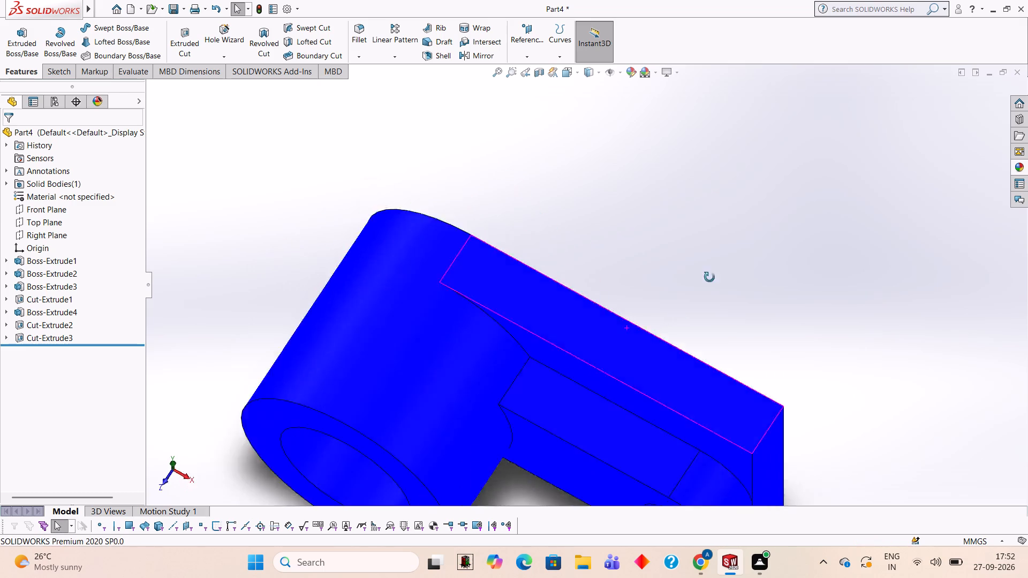
{"action": "middle_click_drag", "start_coordinate": [709, 277], "coordinate": [719, 172]}
{"action": "scroll", "coordinate": [691, 268], "scroll_direction": "up", "scroll_amount": 3}
{"action": "scroll", "coordinate": [700, 354], "scroll_direction": "down", "scroll_amount": 1}
{"action": "middle_click", "coordinate": [704, 396]}
{"action": "scroll", "coordinate": [623, 432], "scroll_direction": "up", "scroll_amount": 2}
{"action": "middle_click_drag", "start_coordinate": [609, 430], "coordinate": [604, 361]}
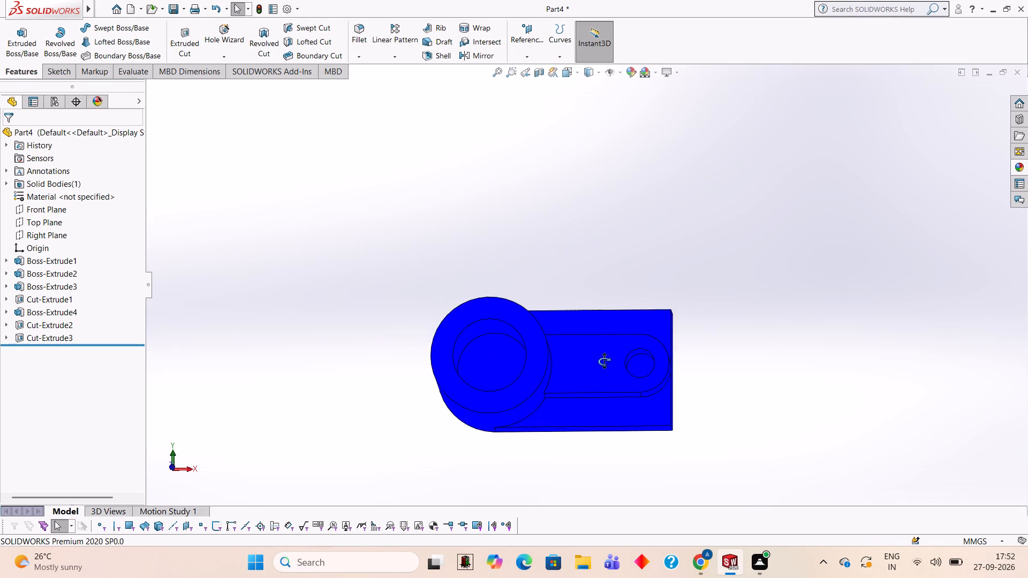
{"action": "middle_click_drag", "start_coordinate": [604, 361], "coordinate": [596, 357]}
{"action": "scroll", "coordinate": [596, 357], "scroll_direction": "down", "scroll_amount": 2}
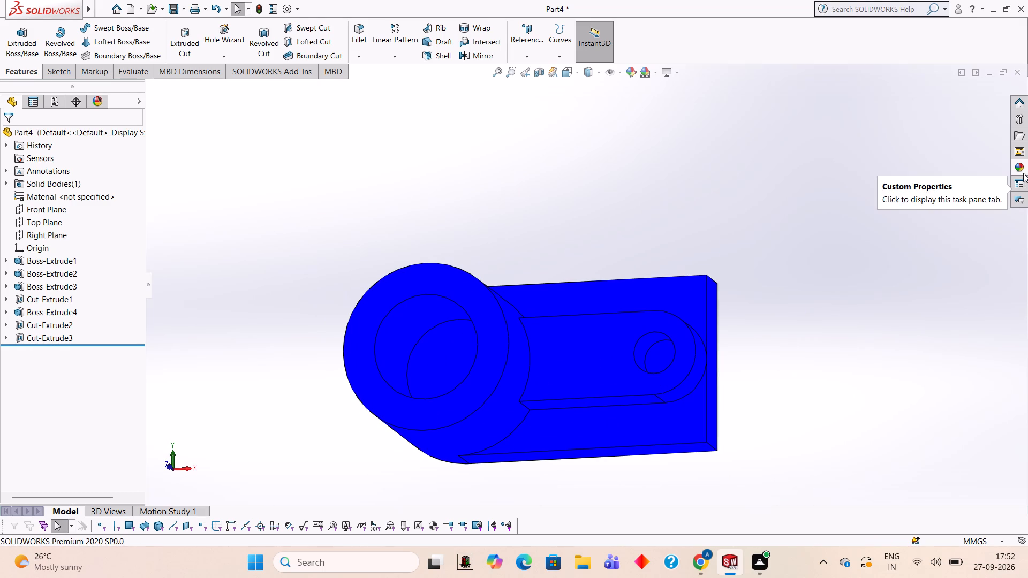
{"action": "left_click", "coordinate": [1023, 172]}
{"action": "left_click_drag", "start_coordinate": [922, 293], "coordinate": [436, 364]}
{"action": "left_click", "coordinate": [436, 364]}
Apply the Red LED appearance to the 10 mm hole cut in the raised pad.
{"action": "scroll", "coordinate": [655, 342], "scroll_direction": "down", "scroll_amount": 2}
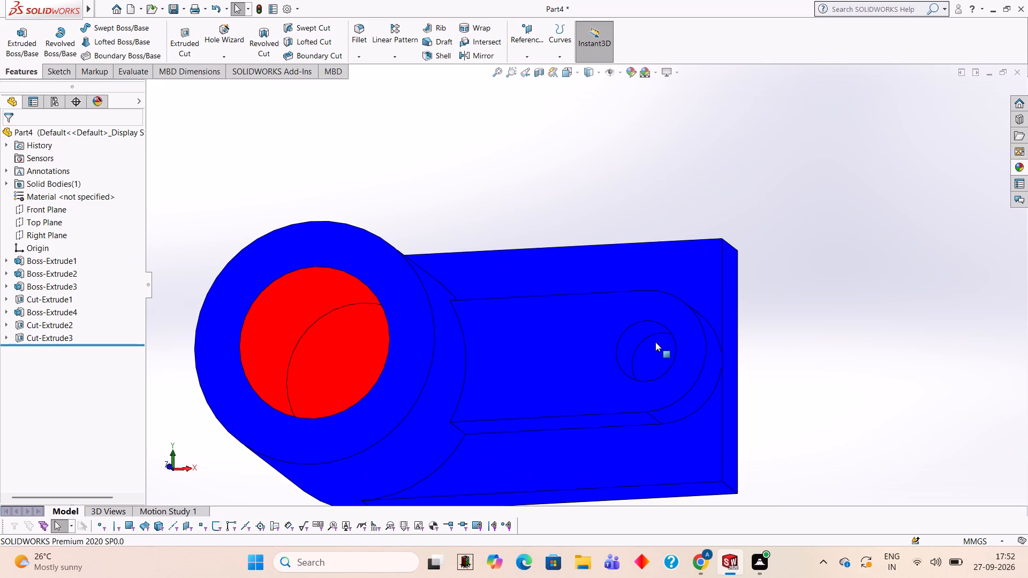
{"action": "left_click", "coordinate": [1018, 168]}
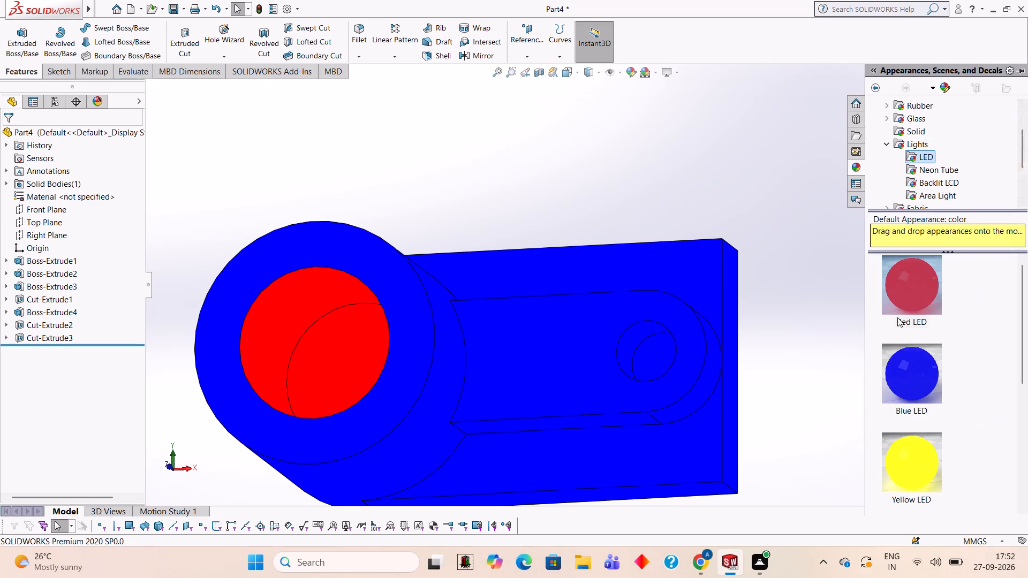
{"action": "left_click_drag", "start_coordinate": [909, 293], "coordinate": [629, 366]}
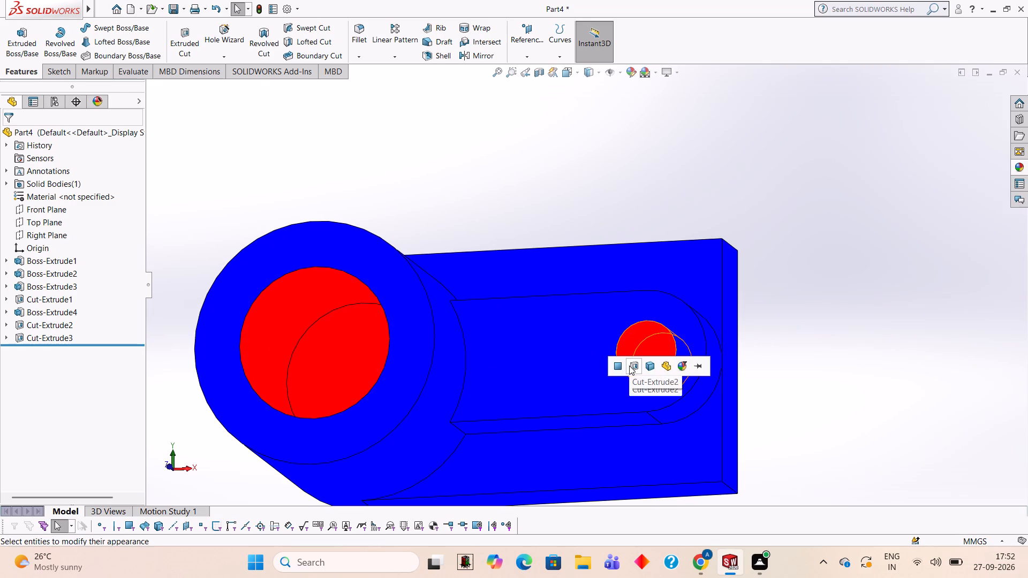
{"action": "left_click", "coordinate": [629, 366]}
Apply the Yellow LED appearance to the raised round-ended pad feature.
{"action": "scroll", "coordinate": [629, 366], "scroll_direction": "up", "scroll_amount": 2}
{"action": "middle_click", "coordinate": [629, 366]}
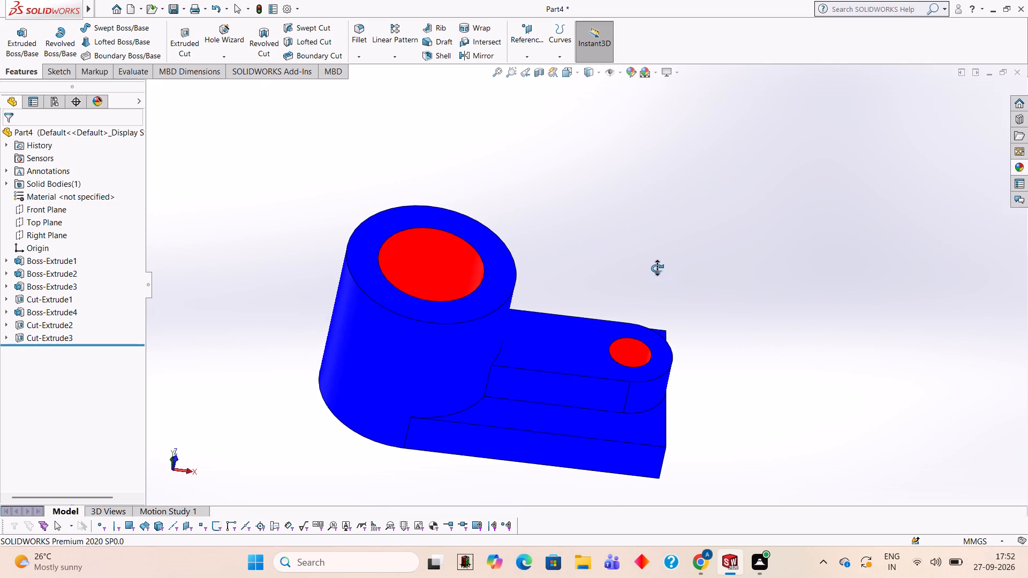
{"action": "scroll", "coordinate": [573, 352], "scroll_direction": "down", "scroll_amount": 2}
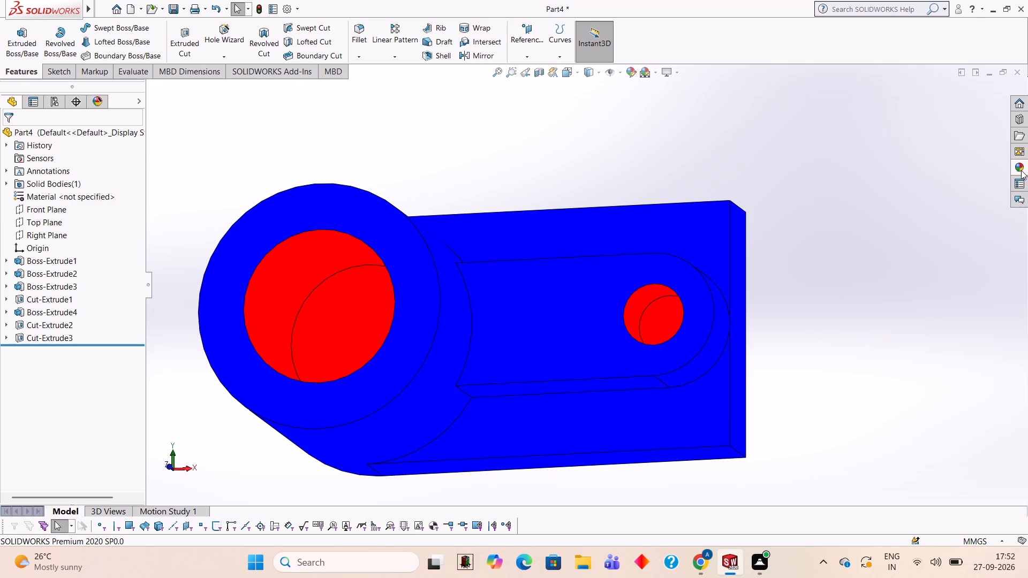
{"action": "left_click", "coordinate": [1021, 170]}
{"action": "left_click_drag", "start_coordinate": [903, 468], "coordinate": [562, 313]}
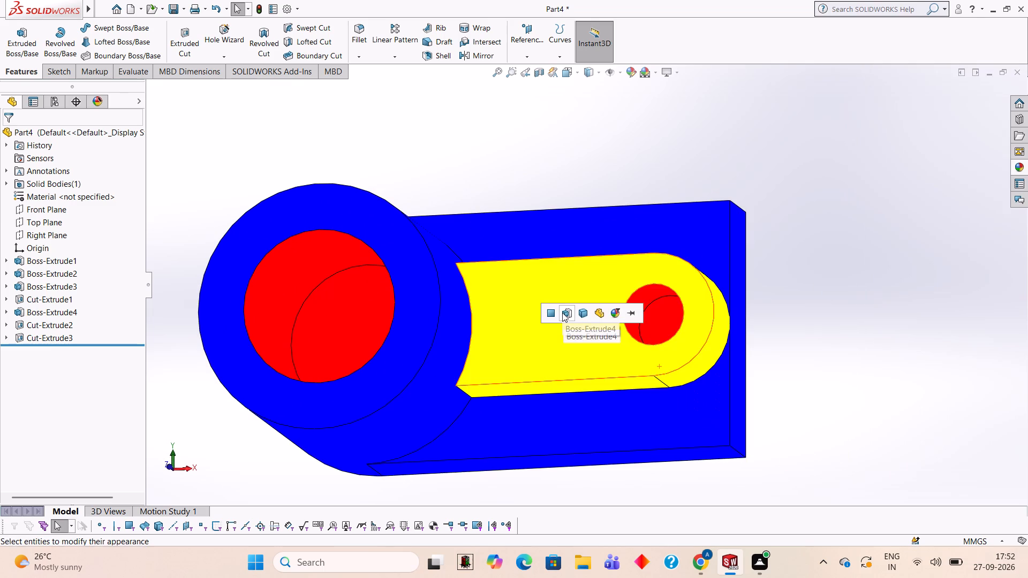
{"action": "left_click", "coordinate": [562, 313]}
Examine the coloured boss, plate and raised pad from several angles.
{"action": "middle_click_drag", "start_coordinate": [599, 410], "coordinate": [606, 523]}
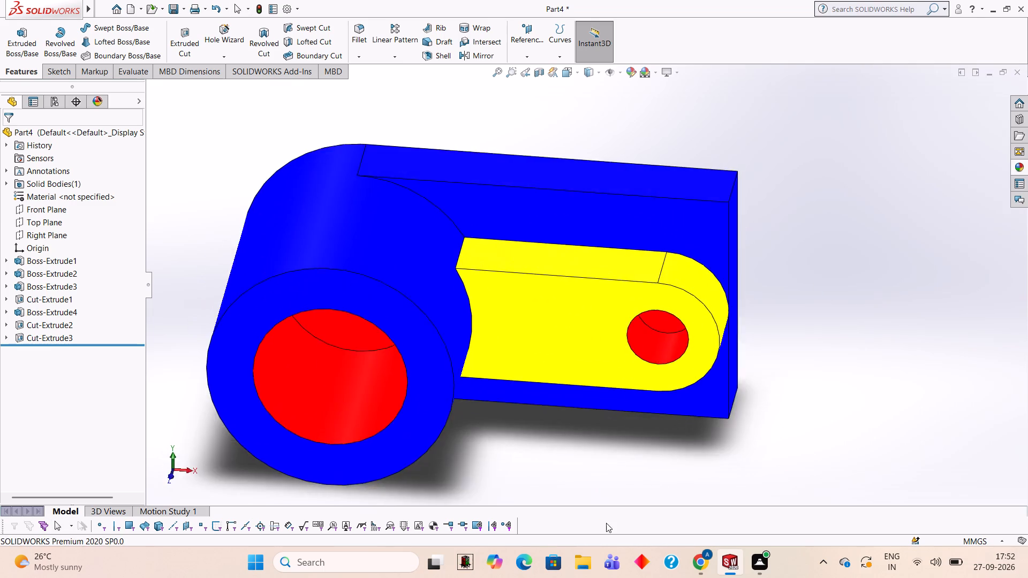
{"action": "middle_click_drag", "start_coordinate": [606, 523], "coordinate": [632, 406]}
{"action": "scroll", "coordinate": [631, 399], "scroll_direction": "up", "scroll_amount": 2}
{"action": "middle_click_drag", "start_coordinate": [852, 397], "coordinate": [831, 278]}
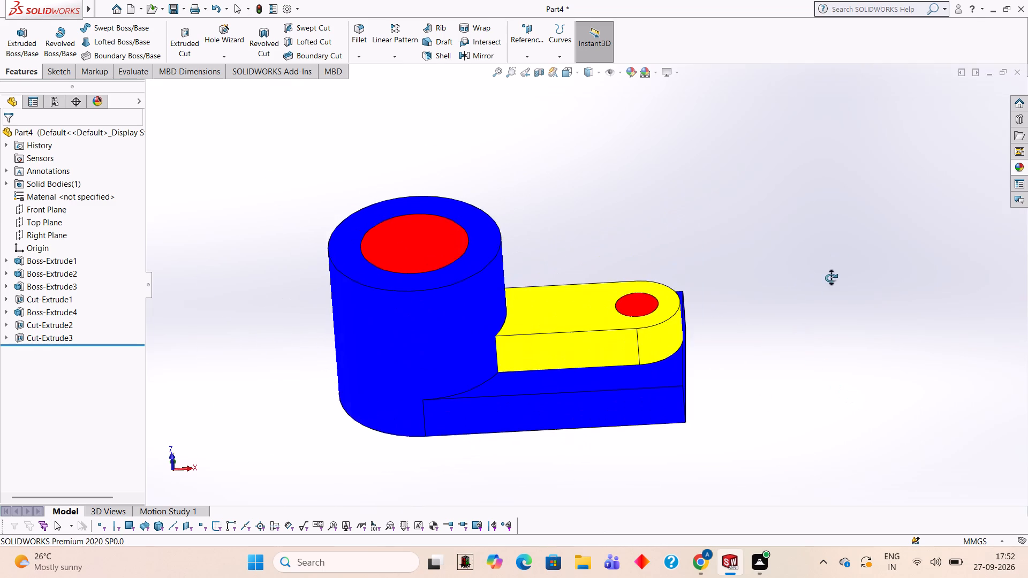
{"action": "middle_click_drag", "start_coordinate": [831, 278], "coordinate": [840, 294]}
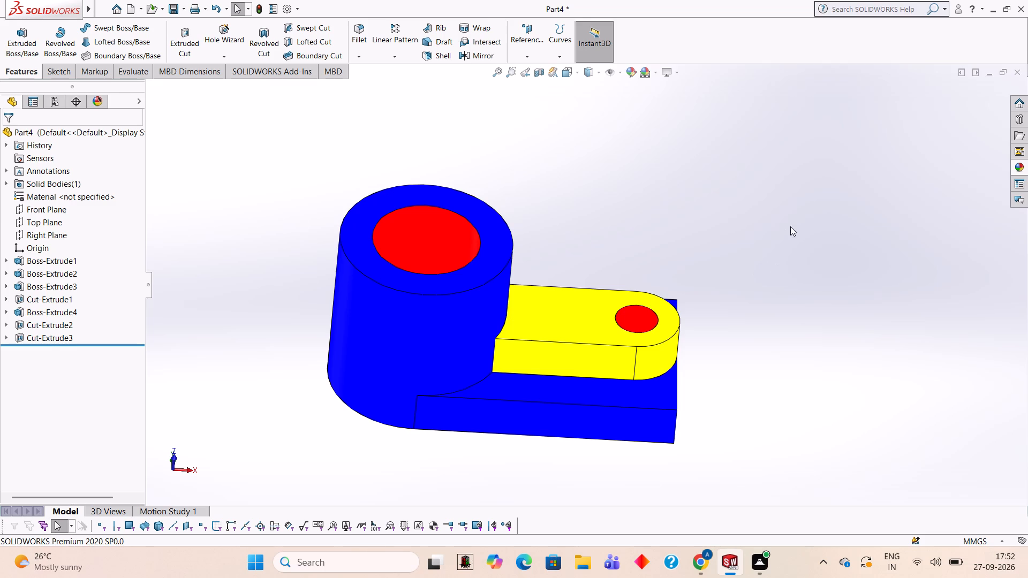
{"action": "scroll", "coordinate": [803, 242], "scroll_direction": "up", "scroll_amount": 1}
{"action": "middle_click_drag", "start_coordinate": [764, 174], "coordinate": [724, 283]}
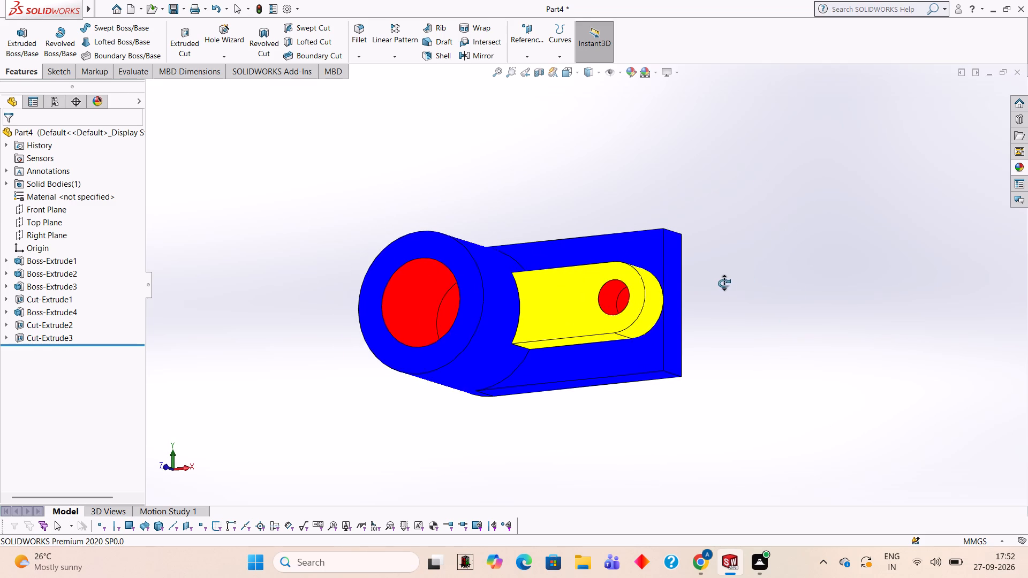
{"action": "middle_click_drag", "start_coordinate": [724, 283], "coordinate": [710, 292]}
{"action": "scroll", "coordinate": [705, 290], "scroll_direction": "down", "scroll_amount": 2}
{"action": "middle_click_drag", "start_coordinate": [560, 190], "coordinate": [593, 208]}
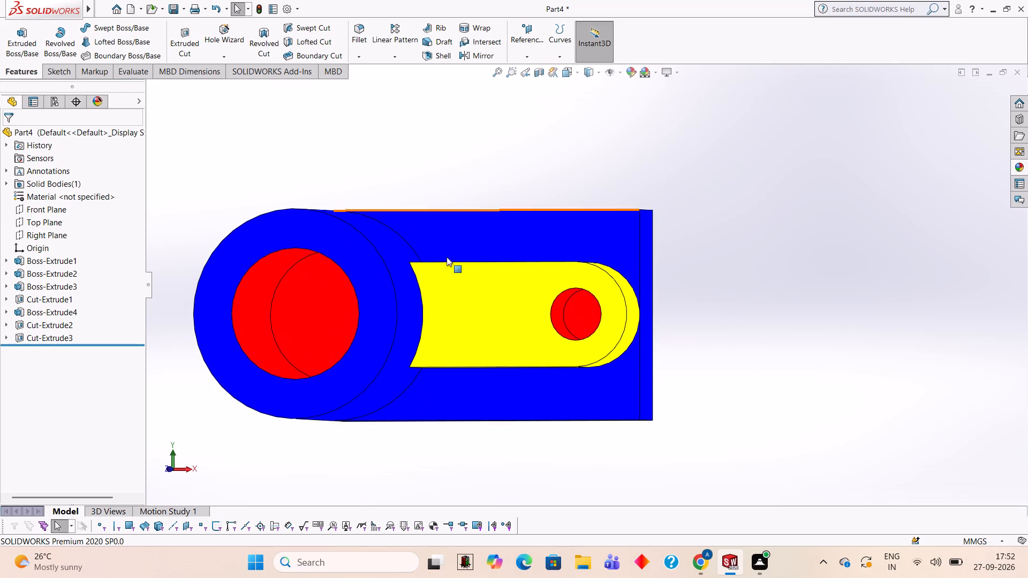
Apply the Green LED appearance to the cylindrical boss's ring-shaped end face.
{"action": "scroll", "coordinate": [376, 270], "scroll_direction": "down", "scroll_amount": 1}
{"action": "scroll", "coordinate": [388, 262], "scroll_direction": "up", "scroll_amount": 2}
{"action": "scroll", "coordinate": [393, 268], "scroll_direction": "down", "scroll_amount": 2}
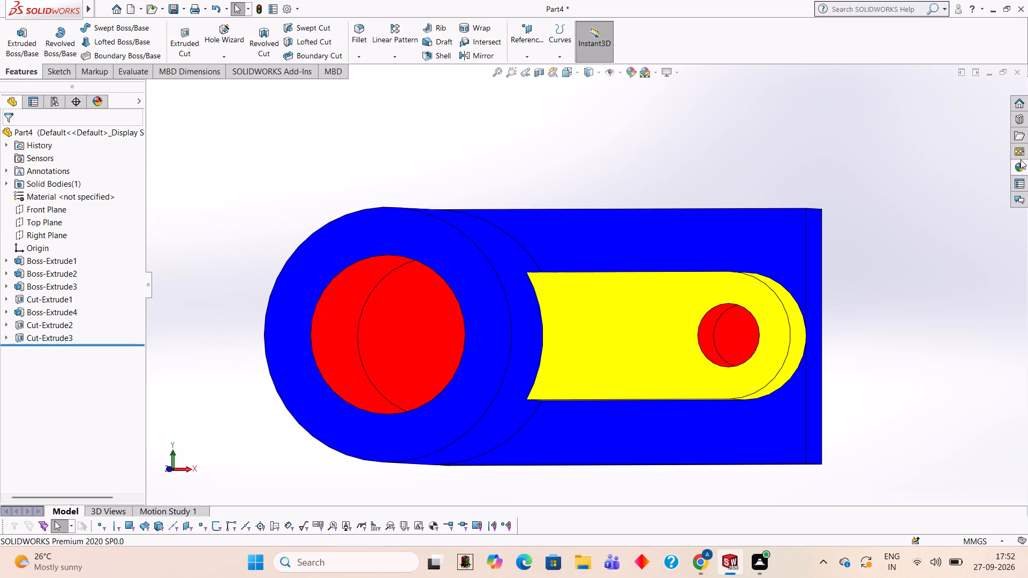
{"action": "left_click", "coordinate": [1020, 166]}
{"action": "scroll", "coordinate": [911, 358], "scroll_direction": "down", "scroll_amount": 3}
{"action": "left_click_drag", "start_coordinate": [918, 298], "coordinate": [419, 355]}
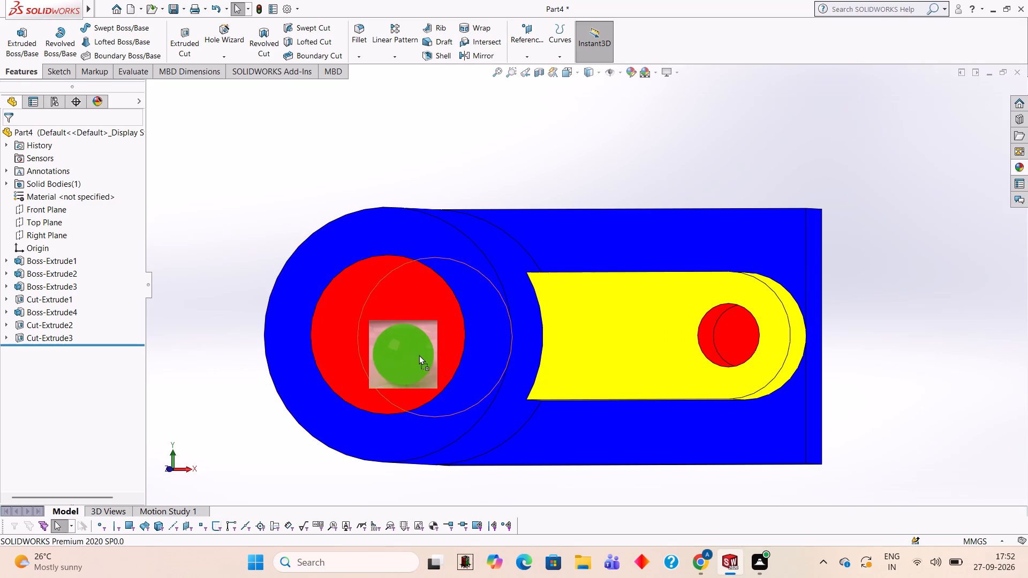
{"action": "left_click_drag", "start_coordinate": [419, 355], "coordinate": [504, 328]}
{"action": "left_click", "coordinate": [504, 328]}
Apply the Green LED appearance to the outer cylindrical boss feature.
{"action": "scroll", "coordinate": [511, 332], "scroll_direction": "up", "scroll_amount": 1}
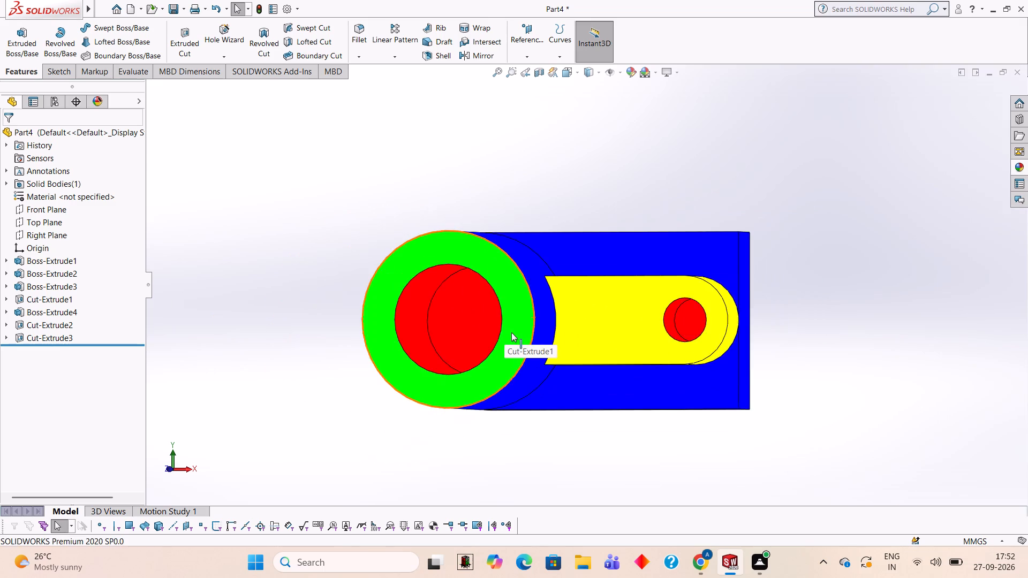
{"action": "scroll", "coordinate": [511, 332], "scroll_direction": "up", "scroll_amount": 2}
{"action": "middle_click_drag", "start_coordinate": [740, 380], "coordinate": [728, 352]}
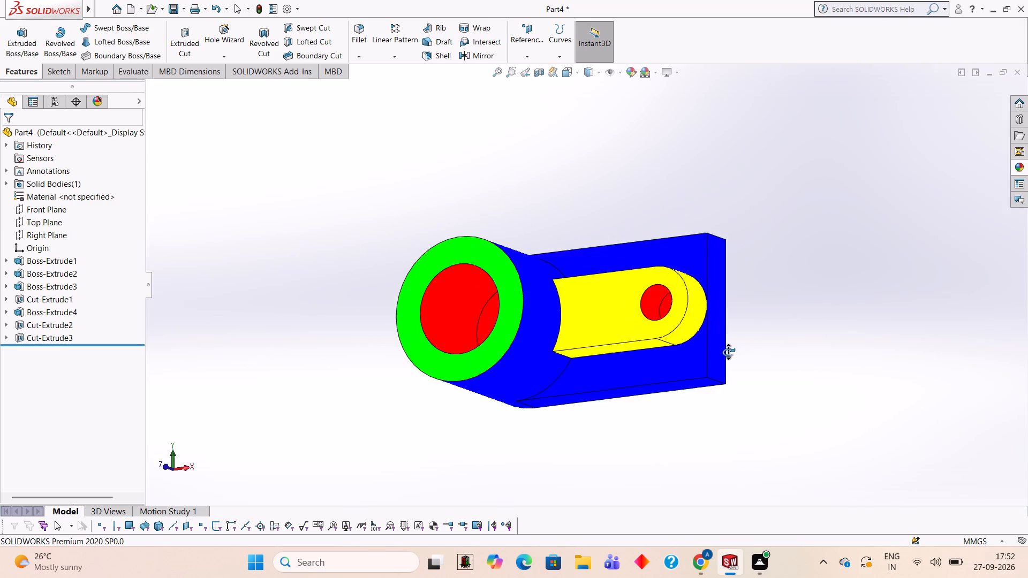
{"action": "middle_click_drag", "start_coordinate": [728, 352], "coordinate": [738, 358]}
{"action": "middle_click_drag", "start_coordinate": [607, 342], "coordinate": [560, 320]}
{"action": "scroll", "coordinate": [552, 324], "scroll_direction": "down", "scroll_amount": 2}
{"action": "left_click", "coordinate": [1020, 168]}
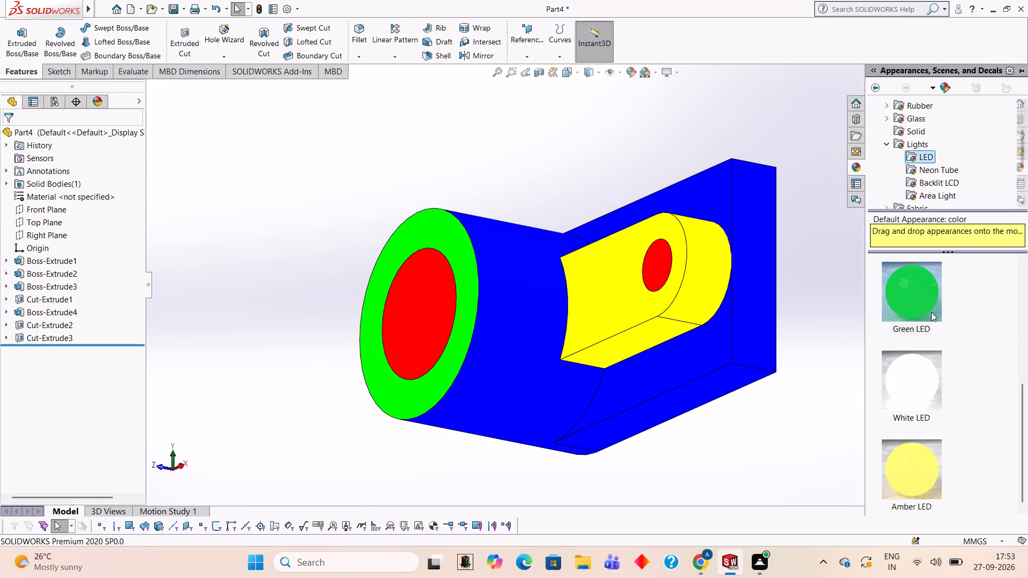
{"action": "left_click_drag", "start_coordinate": [921, 300], "coordinate": [537, 351]}
{"action": "left_click", "coordinate": [535, 348]}
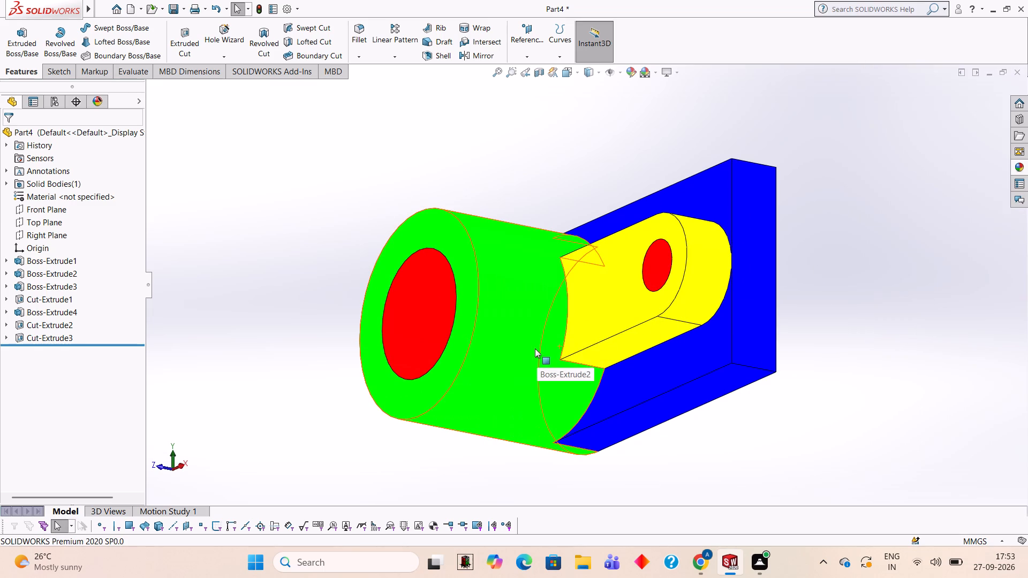
Examine the coloured part from the front, side and back, including the boss, raised pad and rear of the plate.
{"action": "scroll", "coordinate": [581, 348], "scroll_direction": "up", "scroll_amount": 3}
{"action": "middle_click_drag", "start_coordinate": [581, 348], "coordinate": [925, 362]}
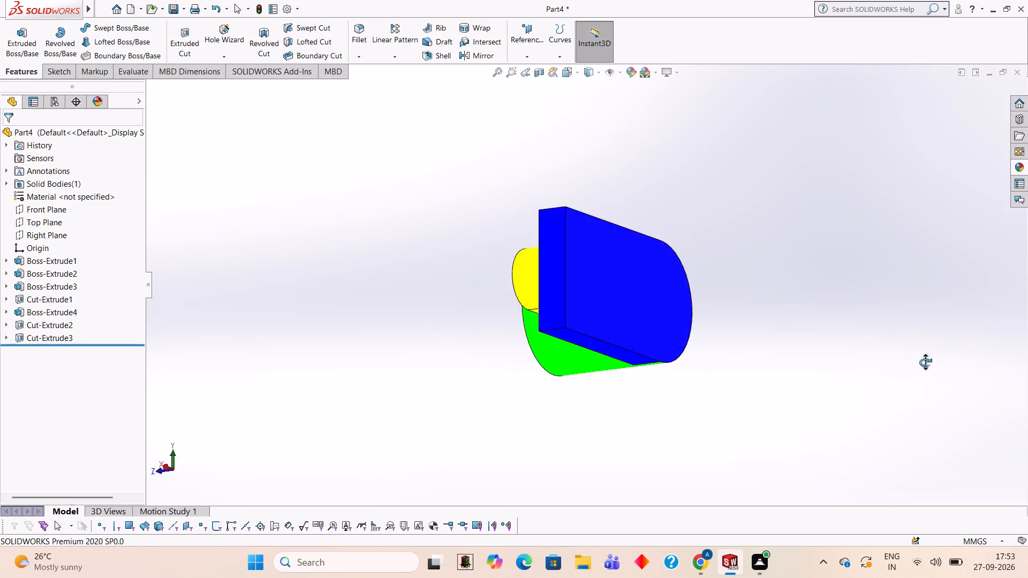
{"action": "middle_click_drag", "start_coordinate": [925, 362], "coordinate": [648, 303]}
{"action": "scroll", "coordinate": [885, 241], "scroll_direction": "up", "scroll_amount": 1}
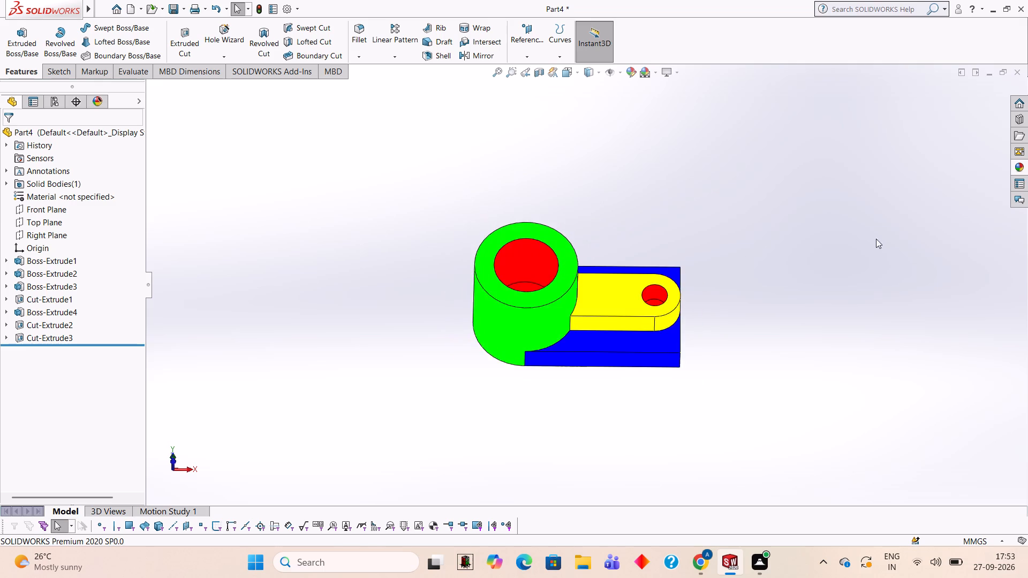
{"action": "middle_click_drag", "start_coordinate": [874, 239], "coordinate": [832, 272]}
{"action": "scroll", "coordinate": [806, 295], "scroll_direction": "down", "scroll_amount": 1}
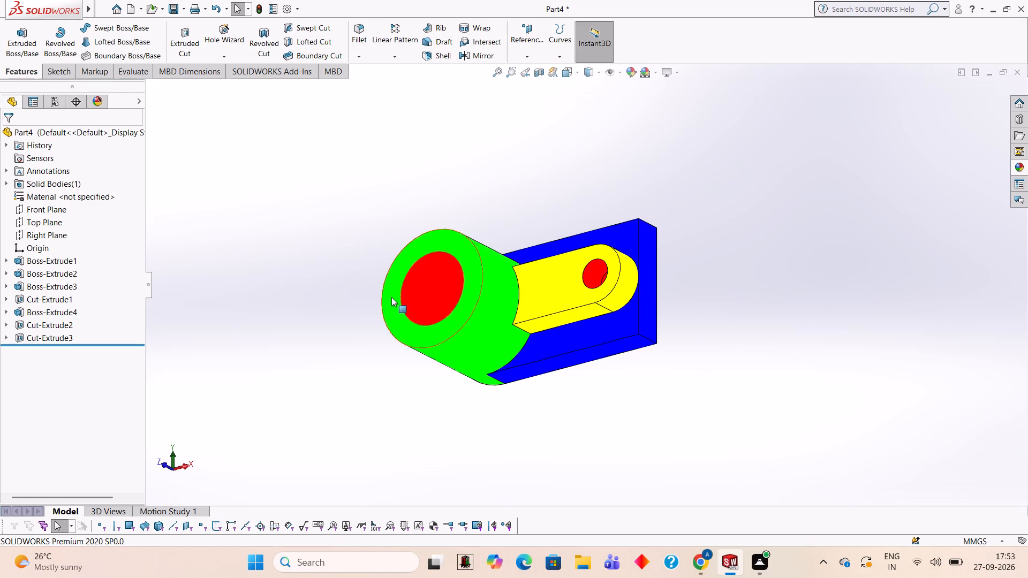
{"action": "scroll", "coordinate": [347, 293], "scroll_direction": "down", "scroll_amount": 1}
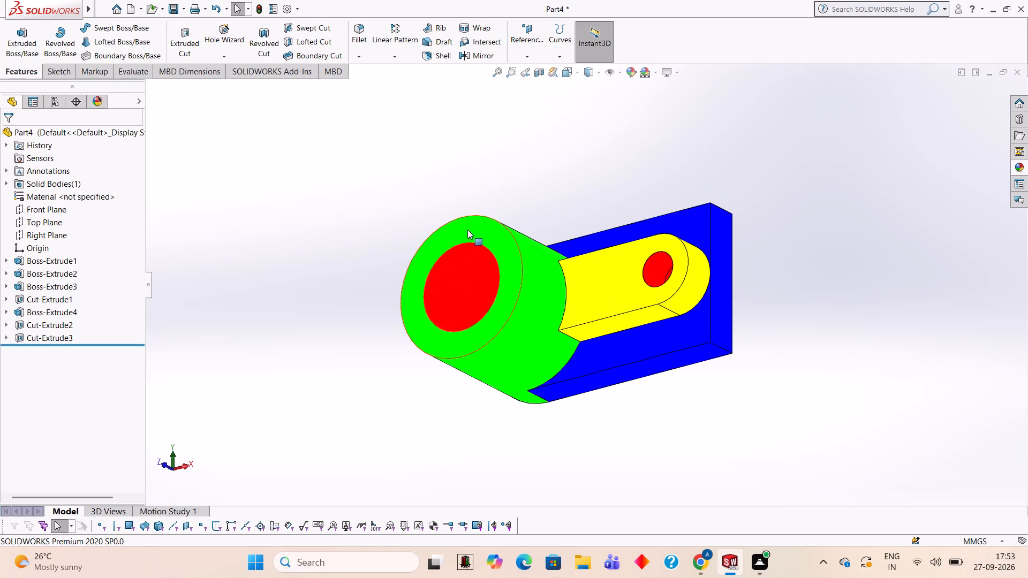
{"action": "middle_click_drag", "start_coordinate": [781, 301], "coordinate": [780, 290]}
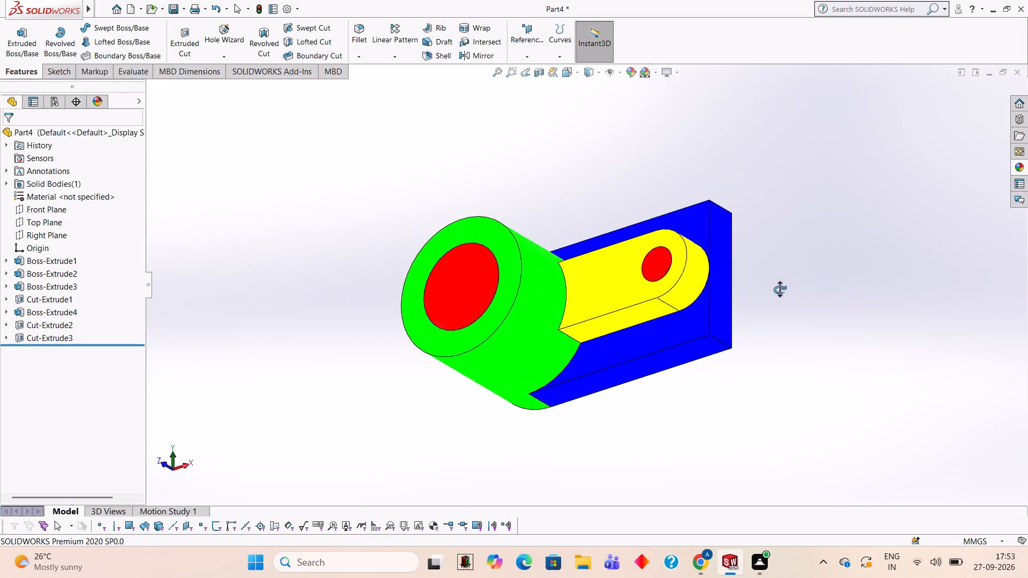
{"action": "middle_click_drag", "start_coordinate": [780, 290], "coordinate": [805, 270]}
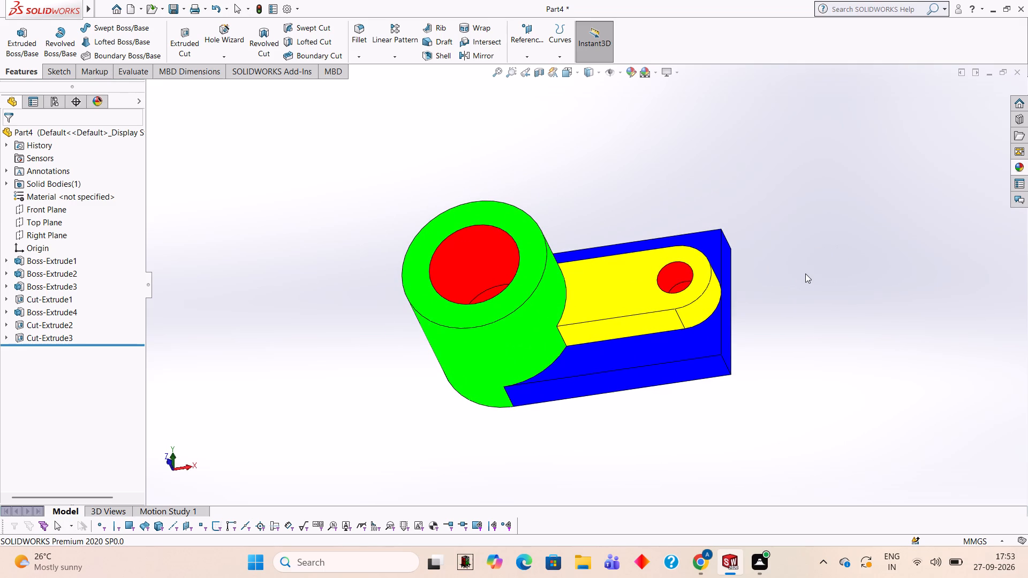
{"action": "middle_click_drag", "start_coordinate": [887, 241], "coordinate": [572, 265]}
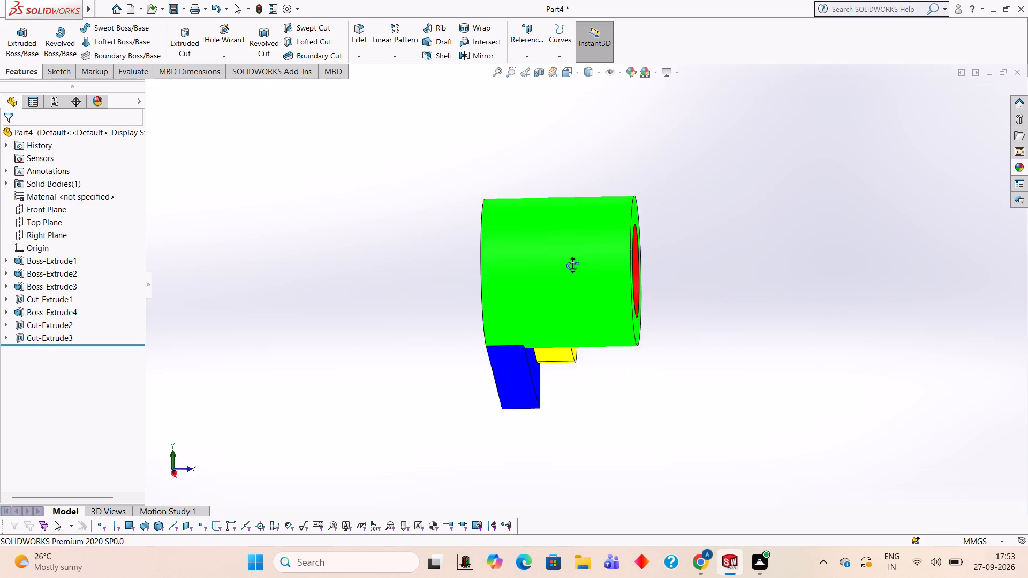
{"action": "middle_click_drag", "start_coordinate": [572, 265], "coordinate": [677, 347]}
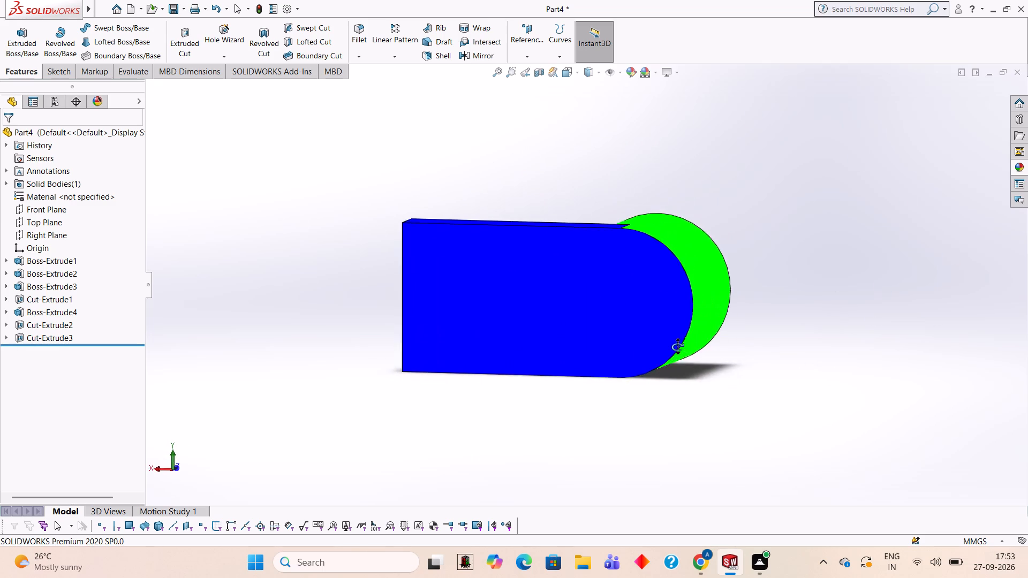
{"action": "middle_click_drag", "start_coordinate": [677, 347], "coordinate": [730, 489]}
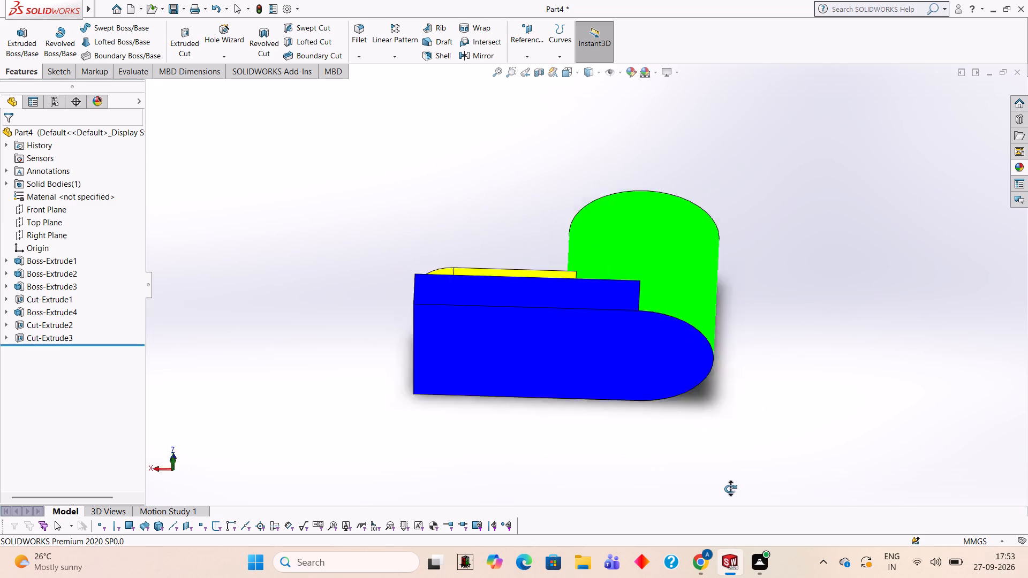
Examine the finished coloured part from several angles, checking the boss and its bore, the drilled pad and the plate.
{"action": "middle_click_drag", "start_coordinate": [730, 489], "coordinate": [516, 146]}
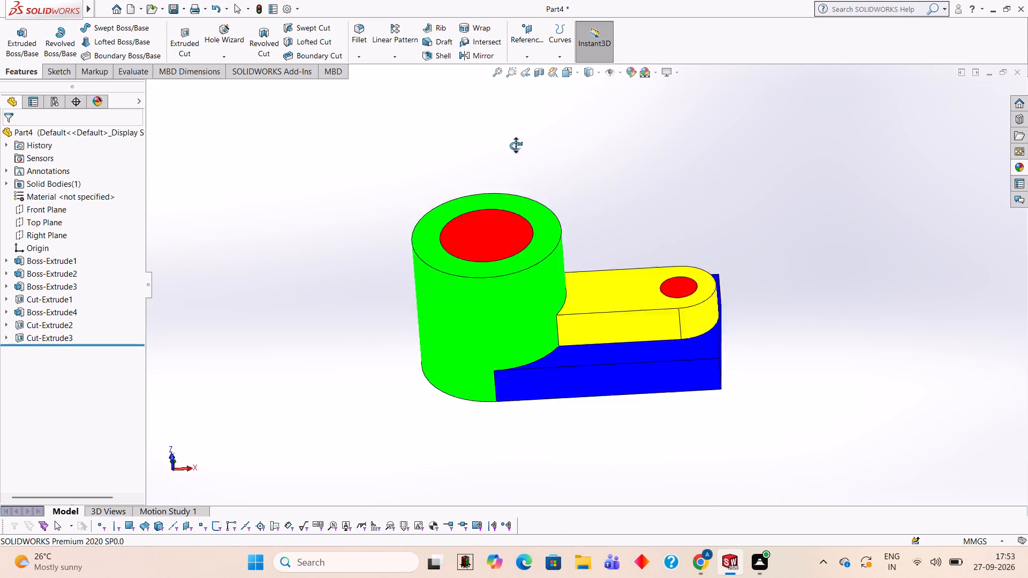
{"action": "middle_click_drag", "start_coordinate": [516, 146], "coordinate": [901, 196]}
{"action": "middle_click_drag", "start_coordinate": [841, 226], "coordinate": [835, 257]}
{"action": "scroll", "coordinate": [835, 257], "scroll_direction": "up", "scroll_amount": 1}
{"action": "scroll", "coordinate": [828, 258], "scroll_direction": "down", "scroll_amount": 1}
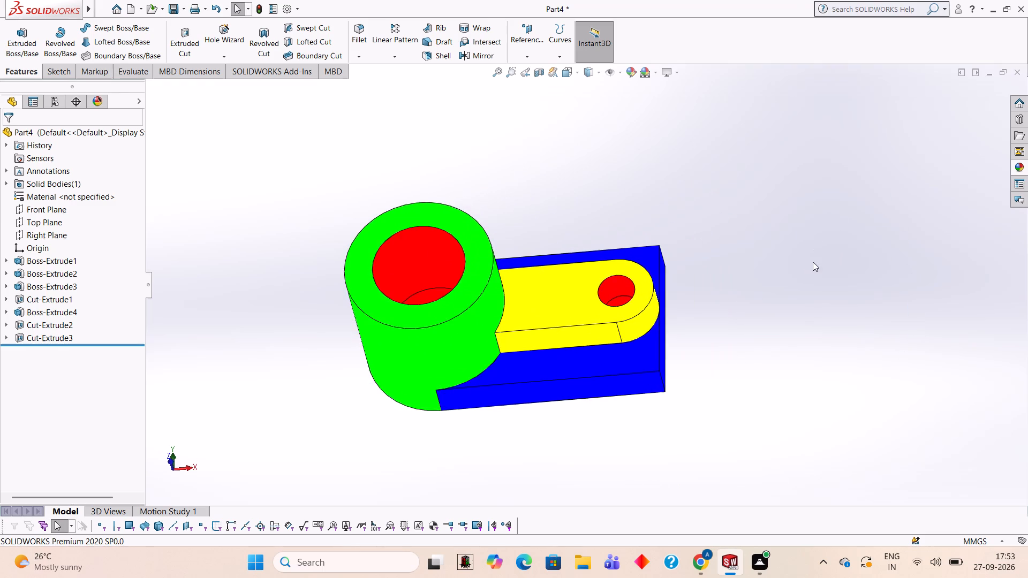
{"action": "scroll", "coordinate": [805, 266], "scroll_direction": "up", "scroll_amount": 1}
{"action": "scroll", "coordinate": [333, 265], "scroll_direction": "down", "scroll_amount": 1}
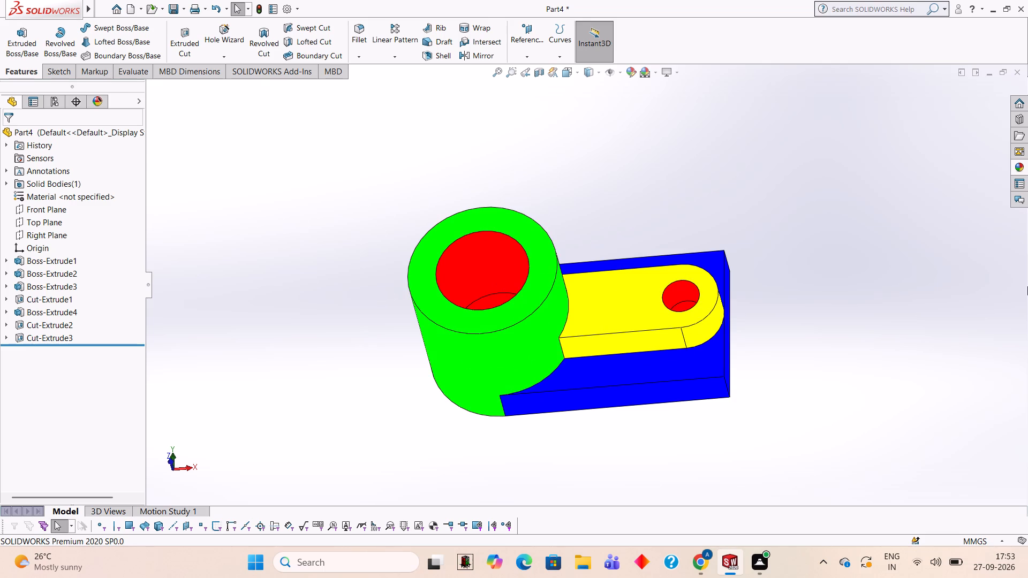
{"action": "middle_click_drag", "start_coordinate": [781, 161], "coordinate": [754, 188]}
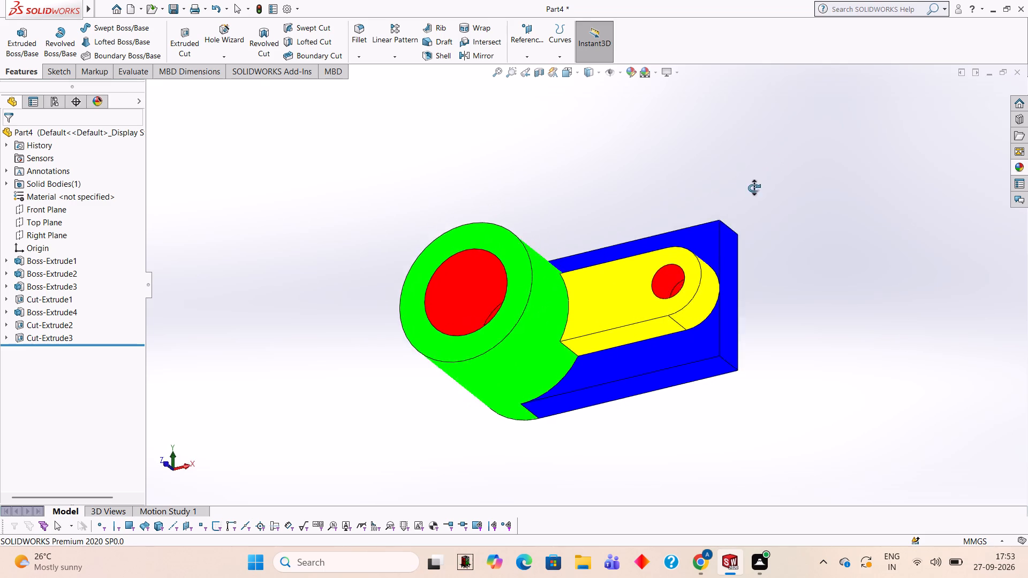
{"action": "middle_click_drag", "start_coordinate": [754, 188], "coordinate": [753, 318]}
{"action": "scroll", "coordinate": [753, 318], "scroll_direction": "up", "scroll_amount": 1}
{"action": "scroll", "coordinate": [808, 296], "scroll_direction": "up", "scroll_amount": 1}
{"action": "middle_click_drag", "start_coordinate": [807, 296], "coordinate": [830, 208]}
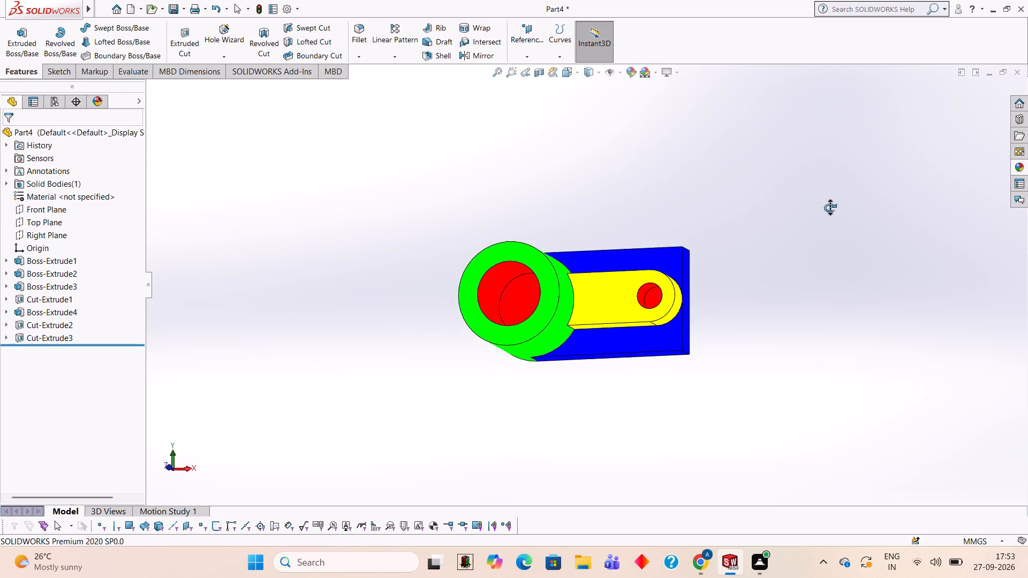
{"action": "middle_click_drag", "start_coordinate": [830, 208], "coordinate": [933, 303]}
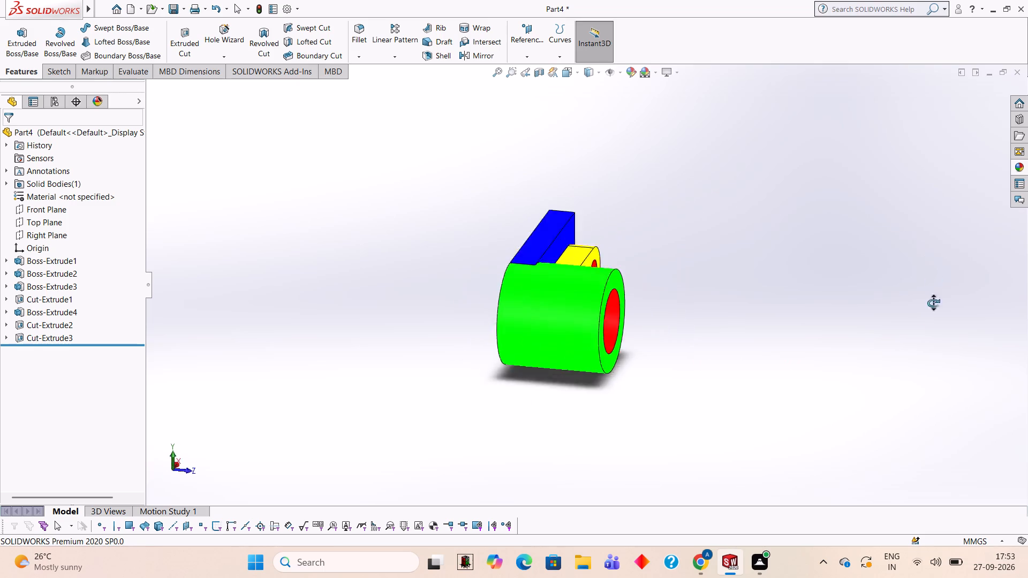
{"action": "middle_click_drag", "start_coordinate": [933, 303], "coordinate": [468, 429]}
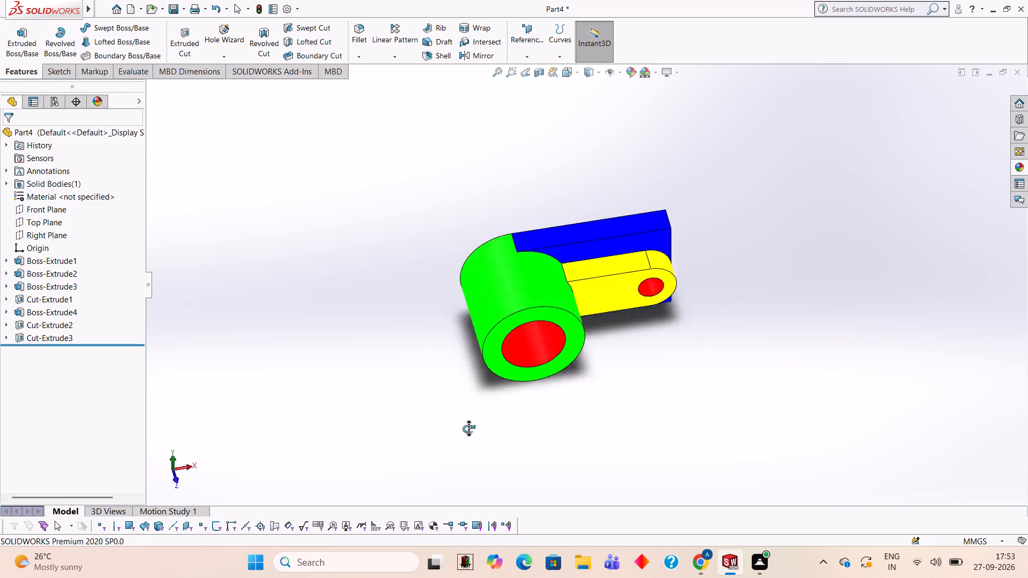
{"action": "middle_click_drag", "start_coordinate": [468, 429], "coordinate": [508, 446]}
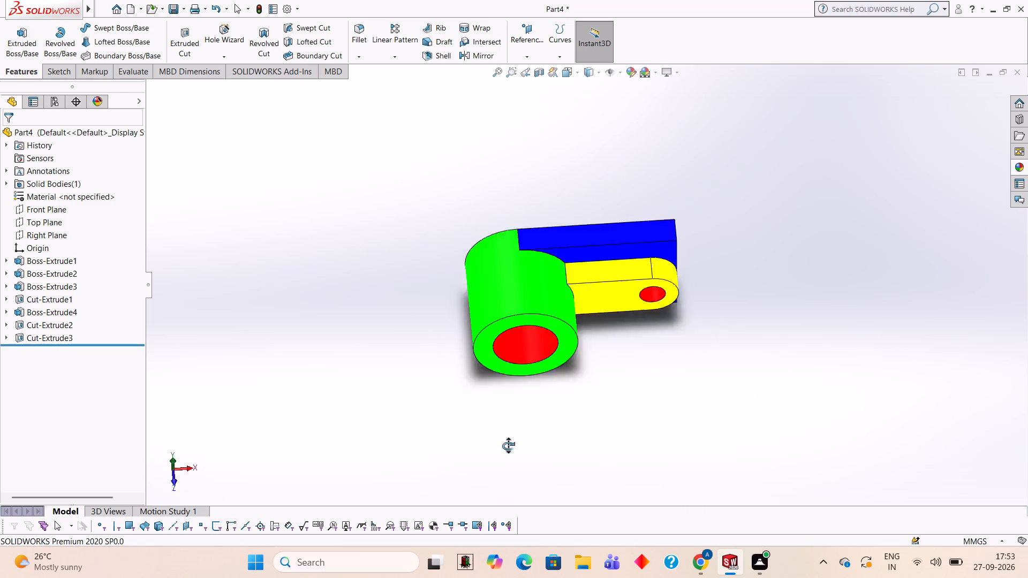
{"action": "middle_click_drag", "start_coordinate": [508, 446], "coordinate": [837, 318]}
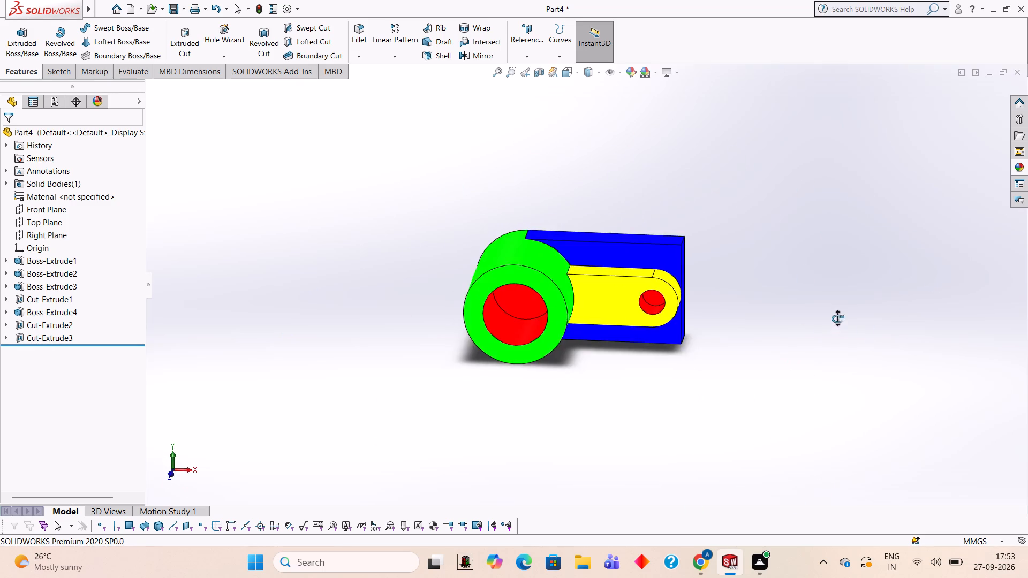
{"action": "middle_click_drag", "start_coordinate": [837, 318], "coordinate": [824, 209]}
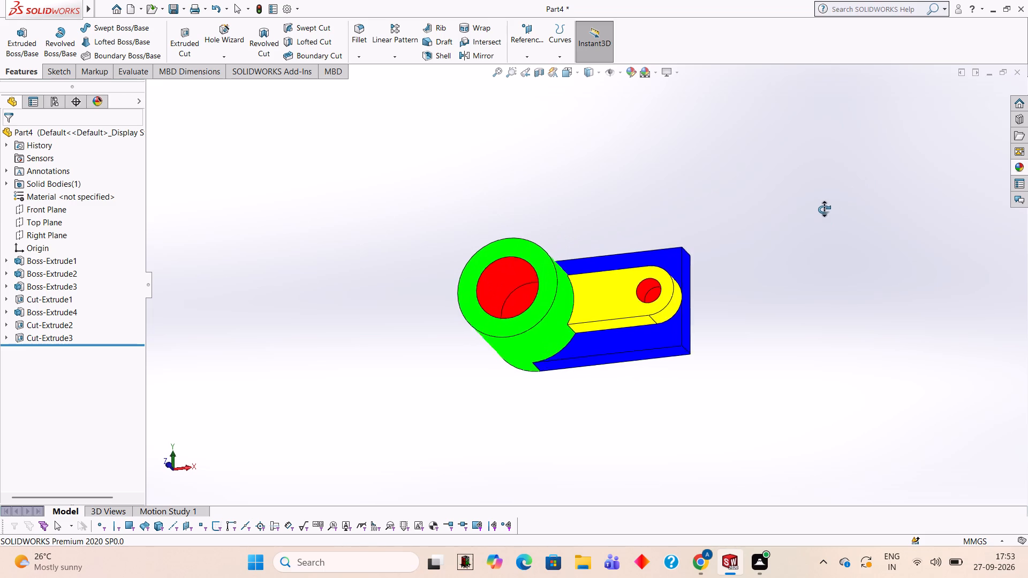
{"action": "middle_click_drag", "start_coordinate": [824, 209], "coordinate": [846, 184]}
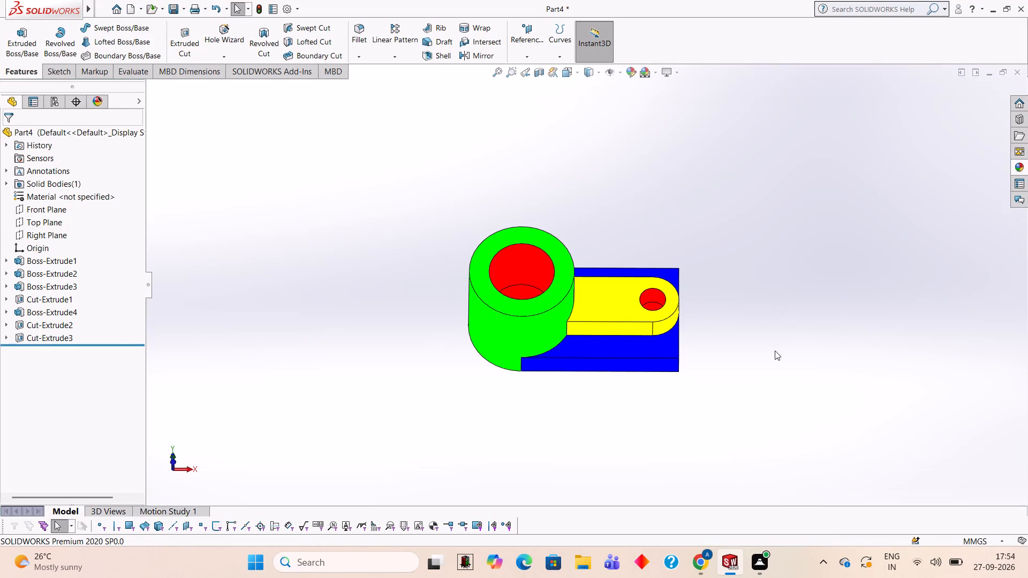
{"action": "middle_click_drag", "start_coordinate": [775, 351], "coordinate": [772, 284]}
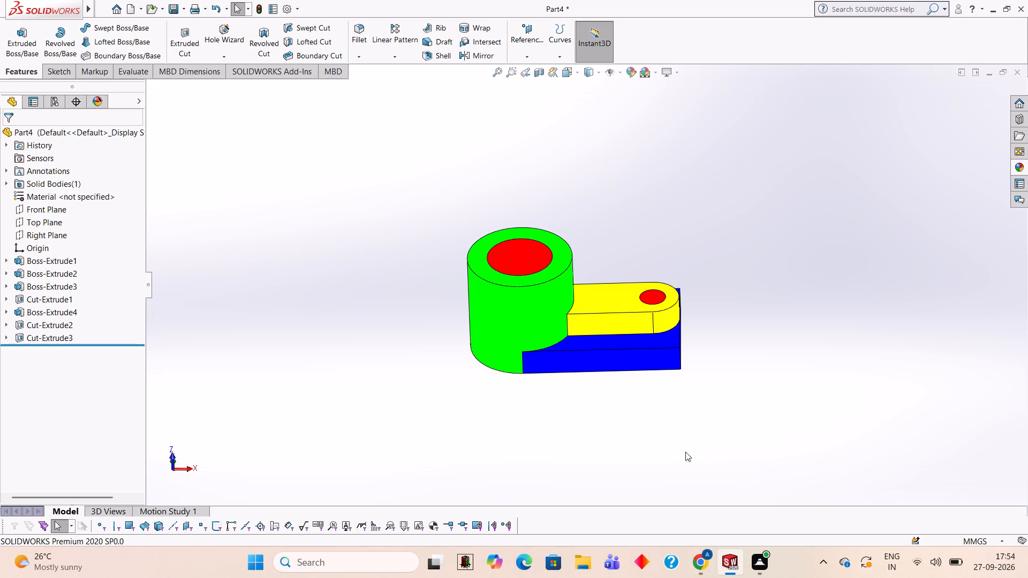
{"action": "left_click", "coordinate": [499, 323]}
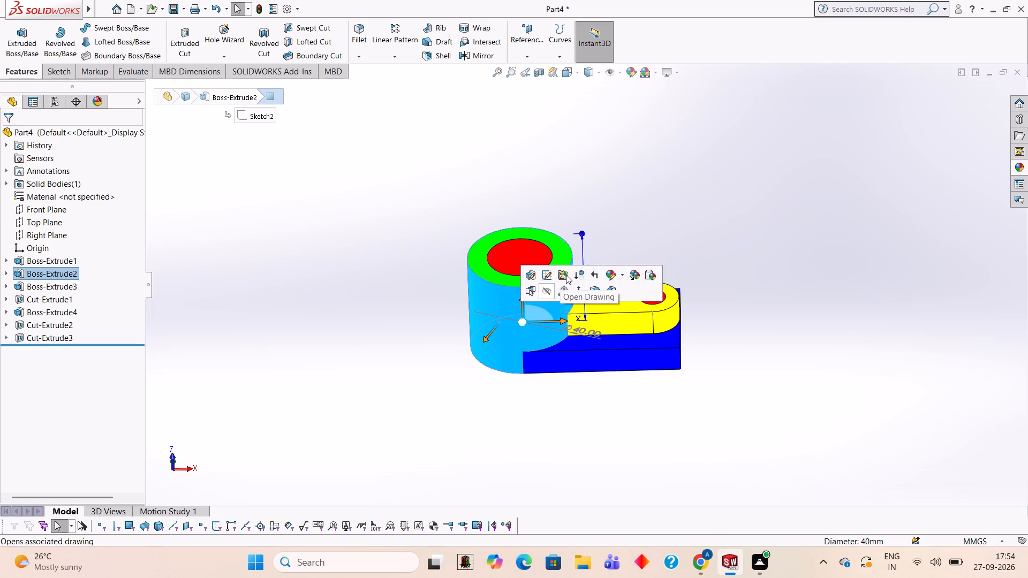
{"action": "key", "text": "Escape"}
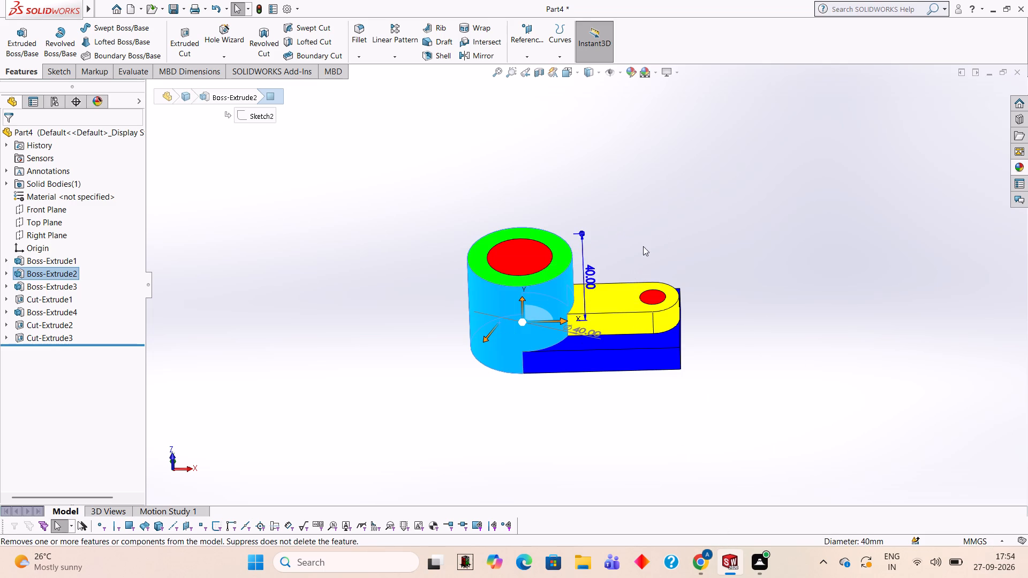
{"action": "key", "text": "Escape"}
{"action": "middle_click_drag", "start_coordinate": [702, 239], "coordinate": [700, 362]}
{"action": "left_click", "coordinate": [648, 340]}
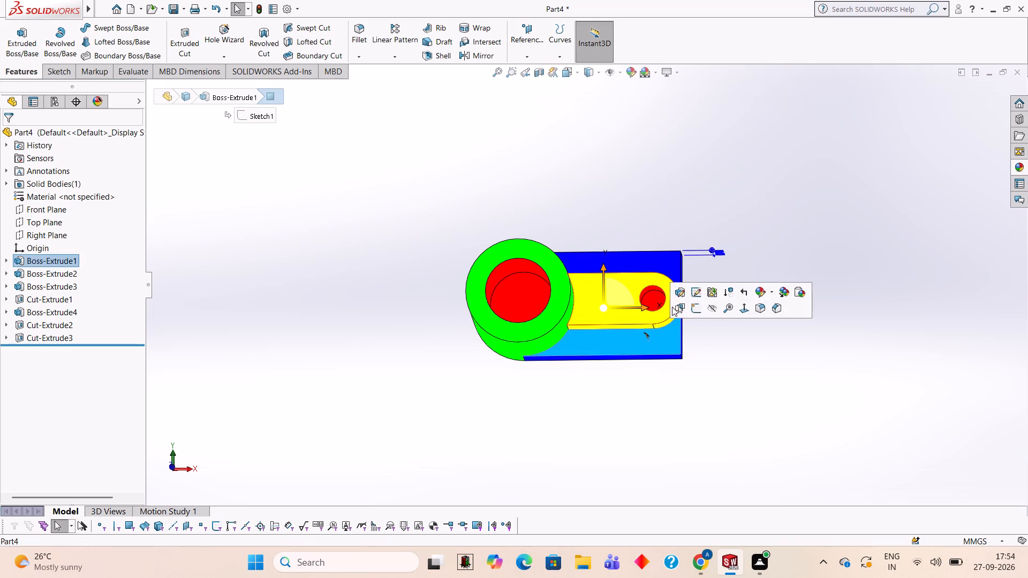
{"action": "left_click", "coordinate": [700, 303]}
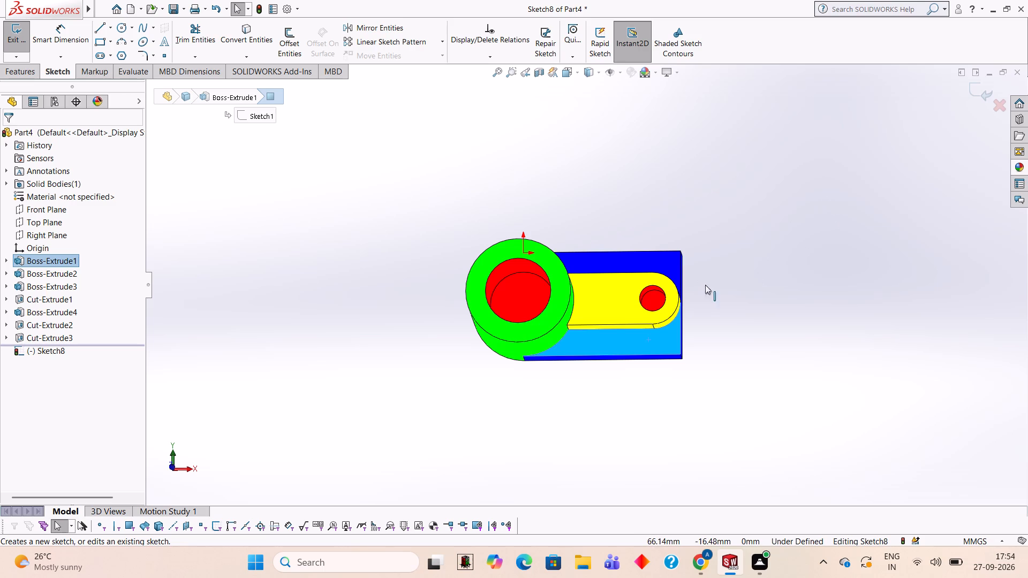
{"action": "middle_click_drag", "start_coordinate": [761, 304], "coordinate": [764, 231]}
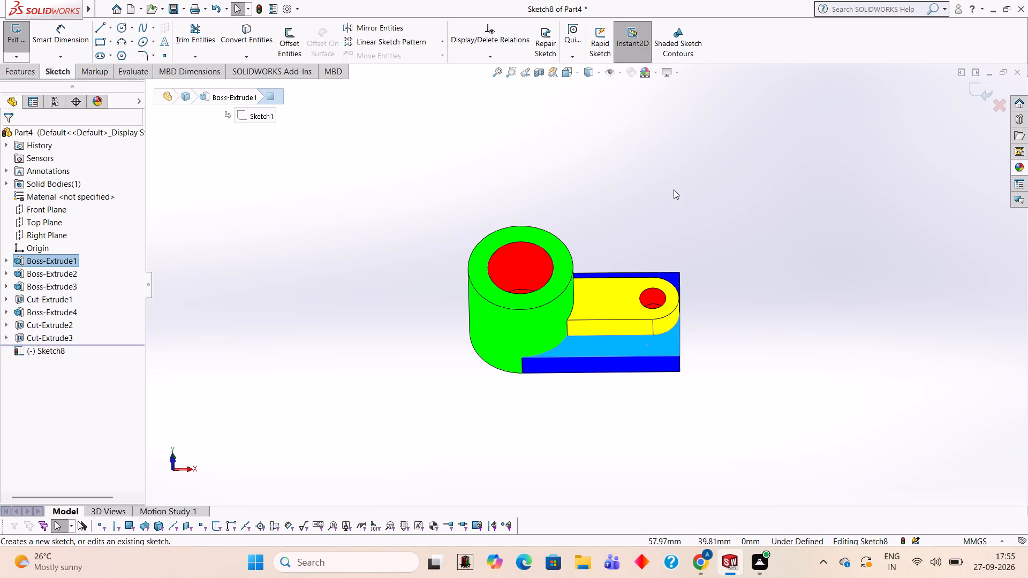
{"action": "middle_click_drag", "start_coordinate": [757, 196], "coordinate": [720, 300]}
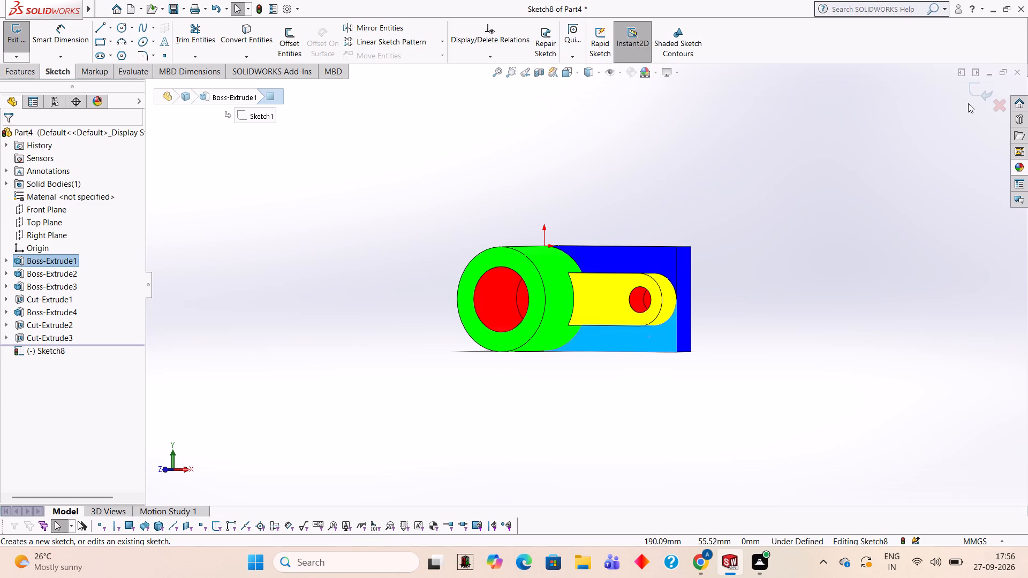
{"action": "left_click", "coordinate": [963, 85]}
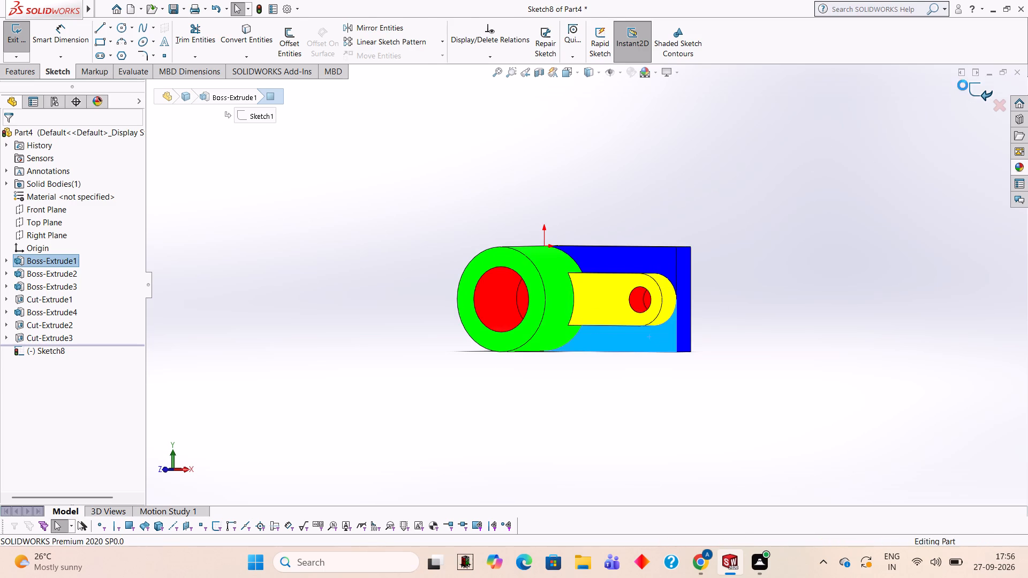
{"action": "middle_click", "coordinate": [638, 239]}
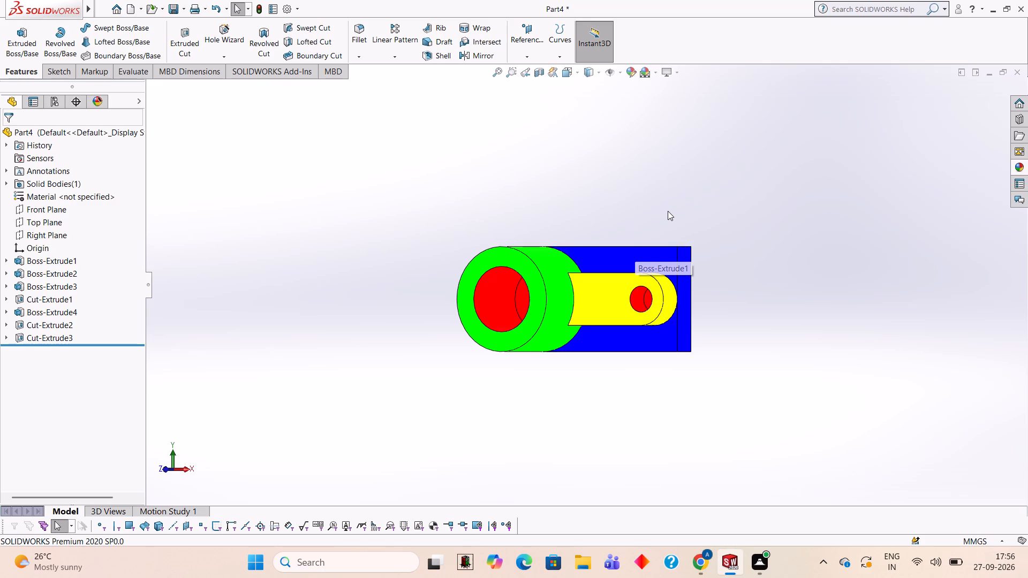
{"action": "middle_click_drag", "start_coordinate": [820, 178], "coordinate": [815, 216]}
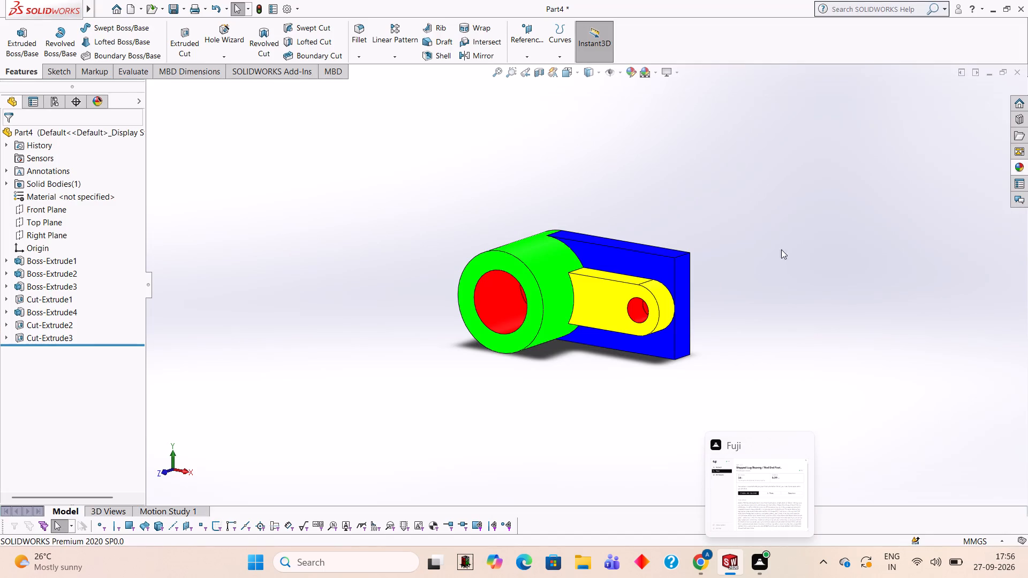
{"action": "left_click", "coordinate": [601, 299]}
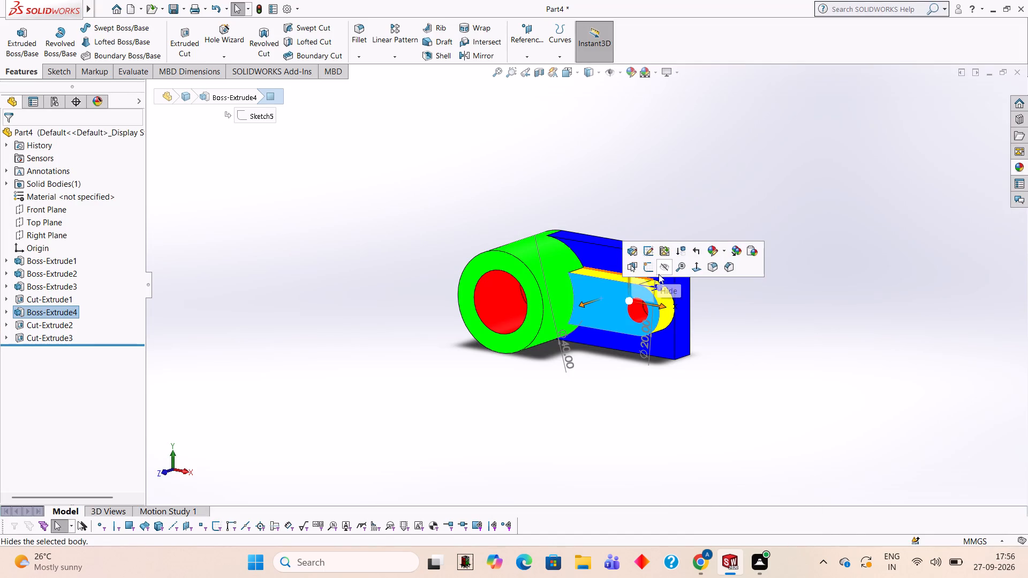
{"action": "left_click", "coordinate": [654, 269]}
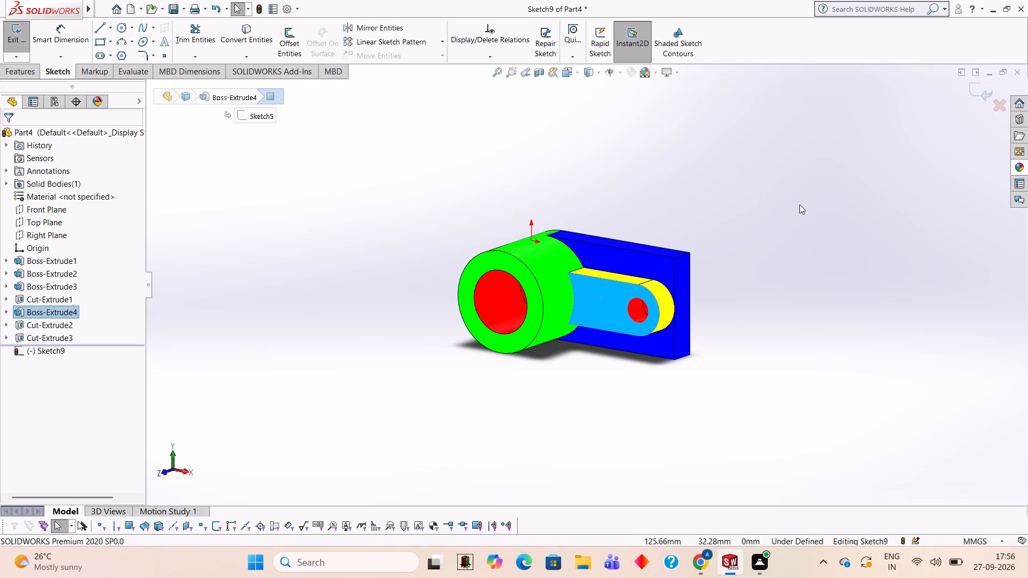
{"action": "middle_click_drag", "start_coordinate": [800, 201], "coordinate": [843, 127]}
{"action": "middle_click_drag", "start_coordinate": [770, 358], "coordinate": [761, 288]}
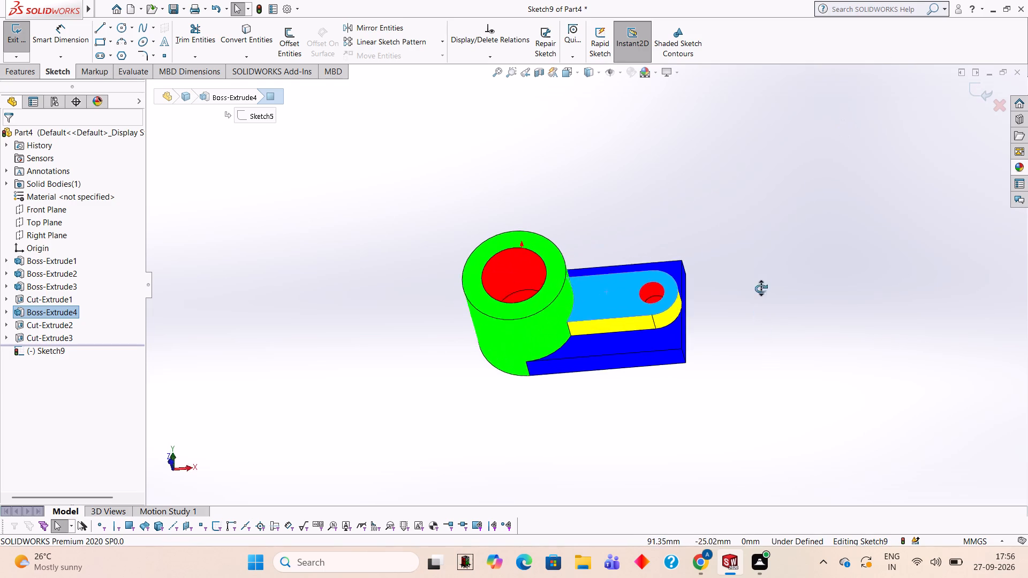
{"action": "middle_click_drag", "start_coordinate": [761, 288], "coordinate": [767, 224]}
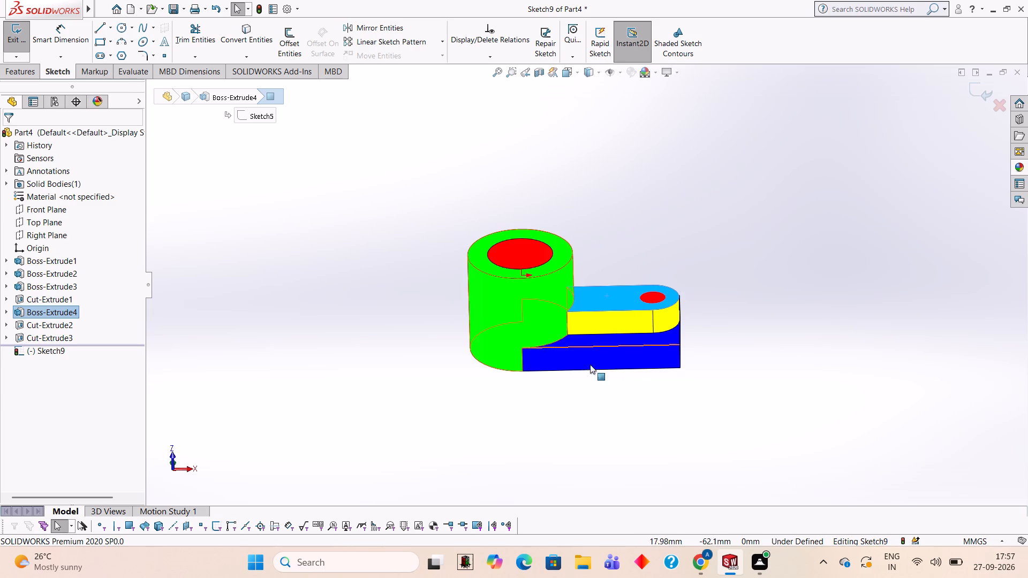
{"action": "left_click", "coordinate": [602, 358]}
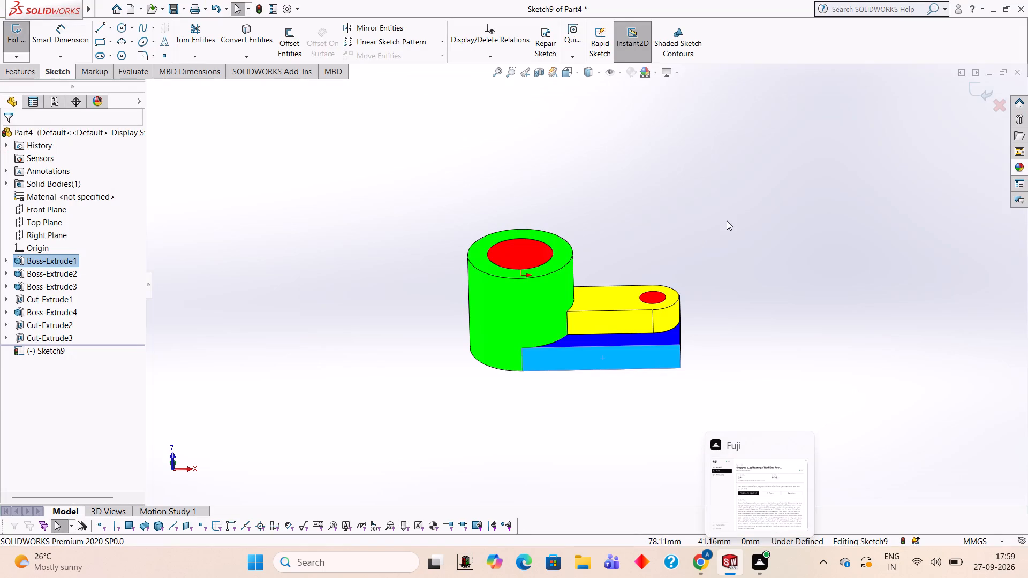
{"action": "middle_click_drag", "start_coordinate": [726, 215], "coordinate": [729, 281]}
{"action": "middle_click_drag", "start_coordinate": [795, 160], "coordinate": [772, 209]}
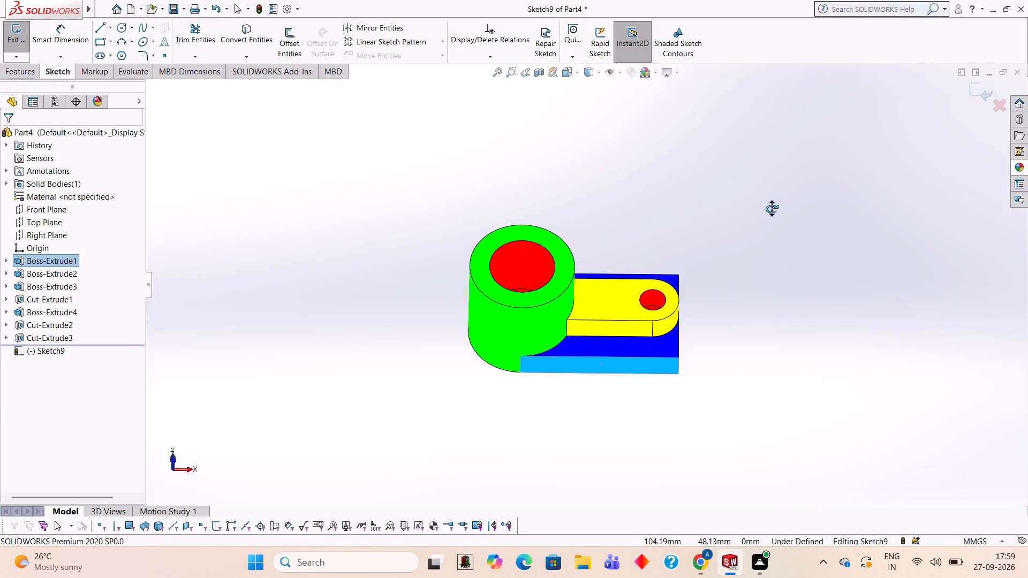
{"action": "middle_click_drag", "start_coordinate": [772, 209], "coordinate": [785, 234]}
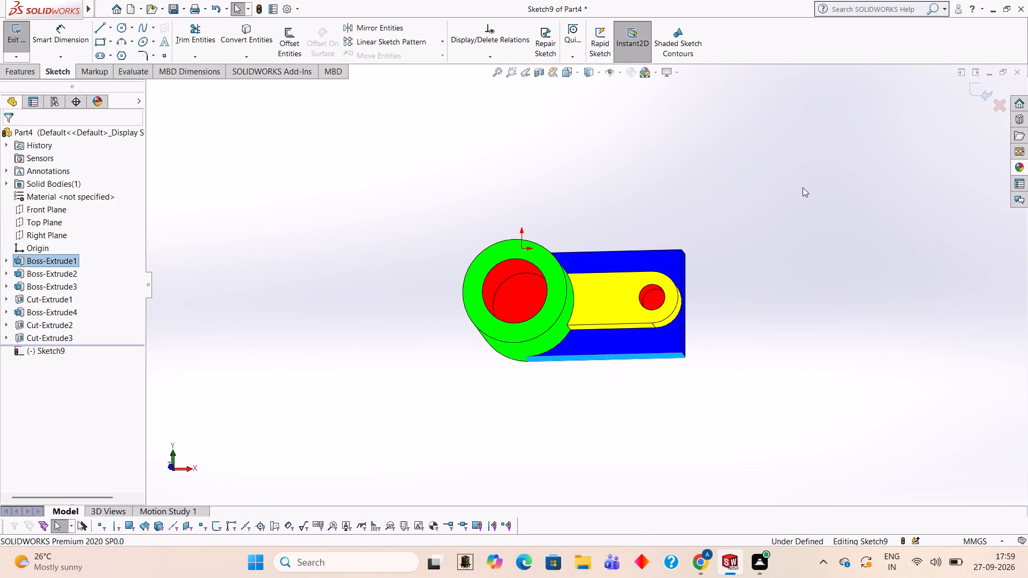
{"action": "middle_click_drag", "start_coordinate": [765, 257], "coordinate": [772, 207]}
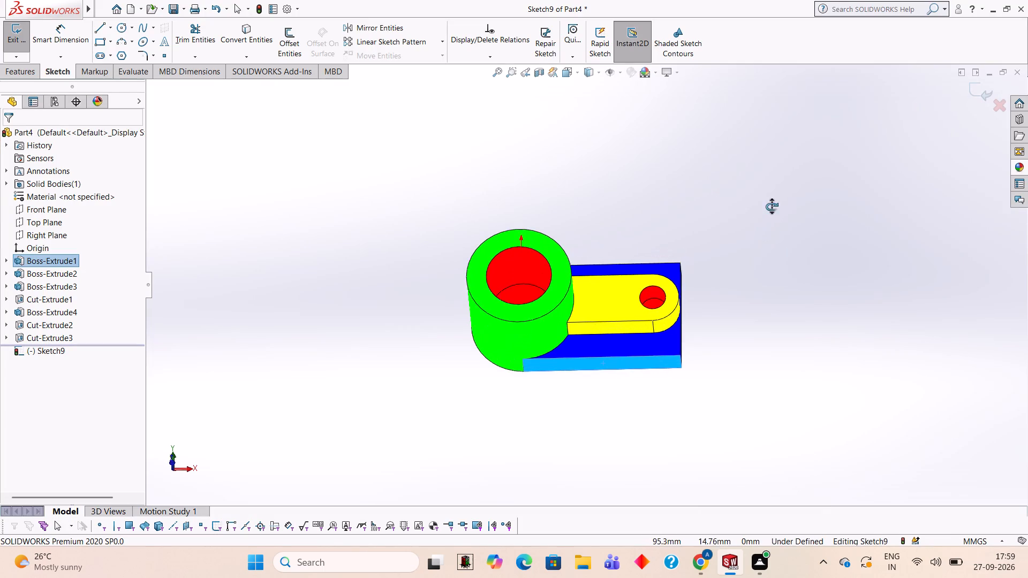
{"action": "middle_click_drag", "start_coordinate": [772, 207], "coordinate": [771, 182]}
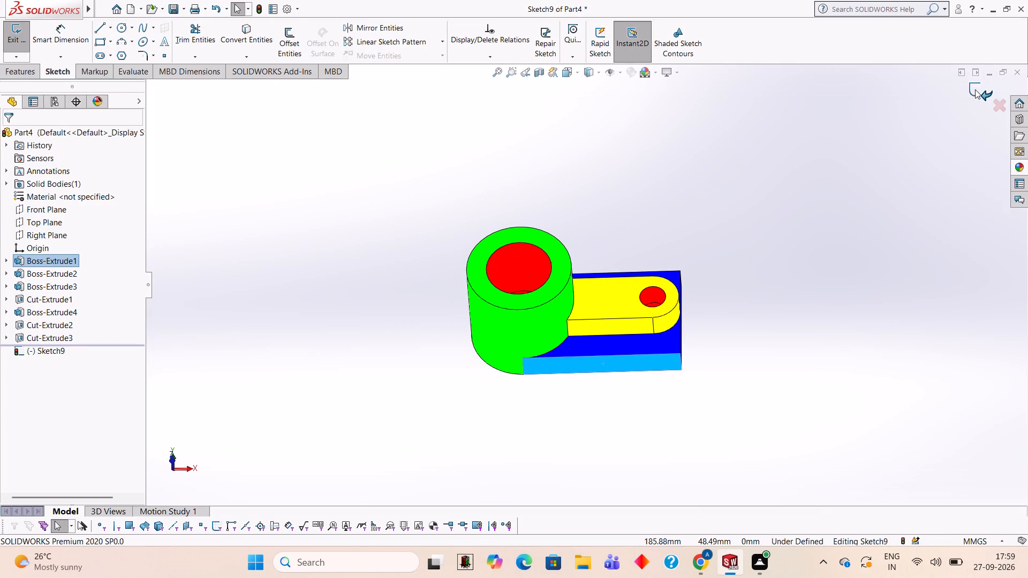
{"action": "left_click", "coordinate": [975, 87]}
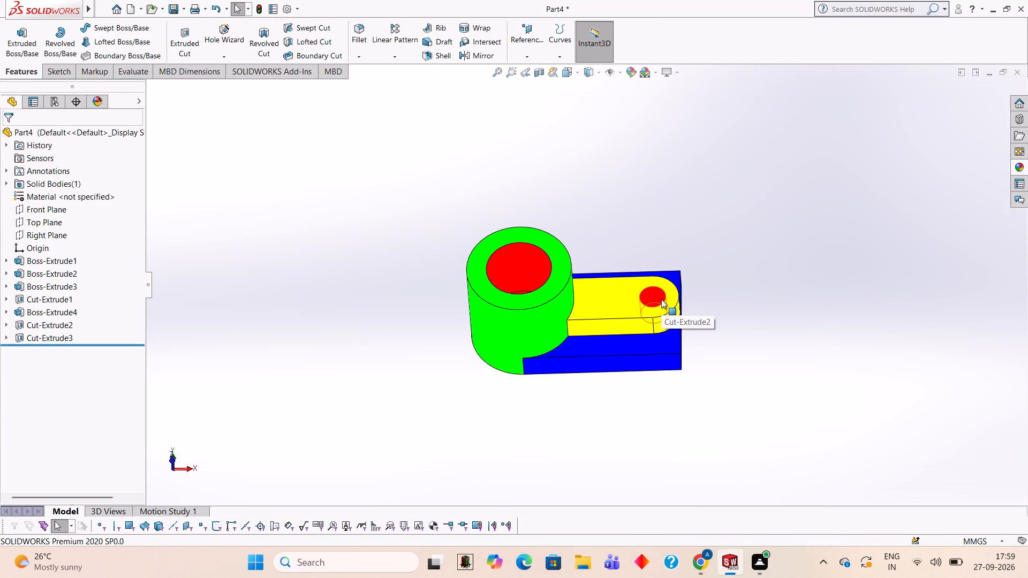
Save the part in the Documents folder under the file name 1009.
{"action": "key", "text": "ctrl+s"}
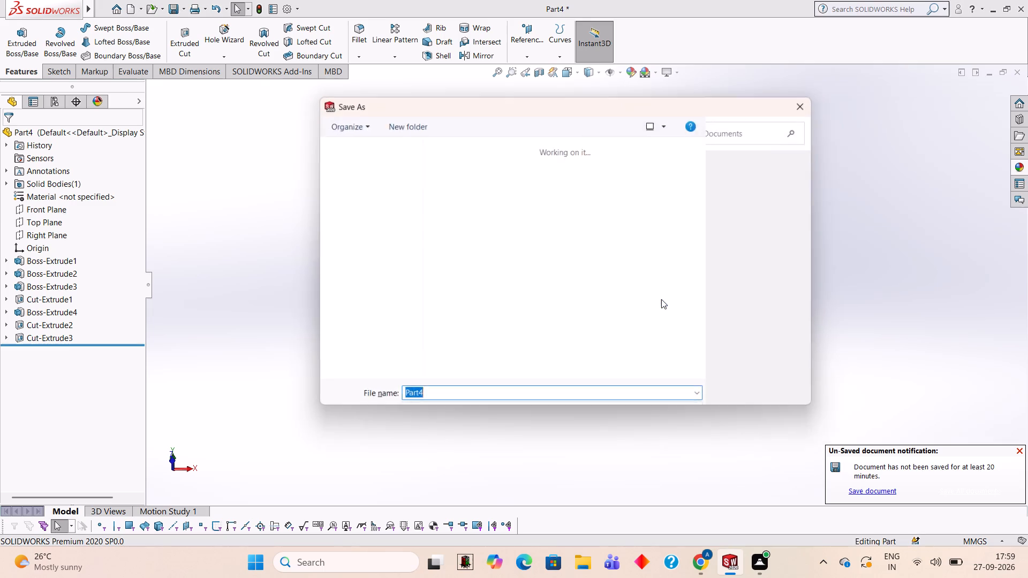
{"action": "type", "text": "100"}
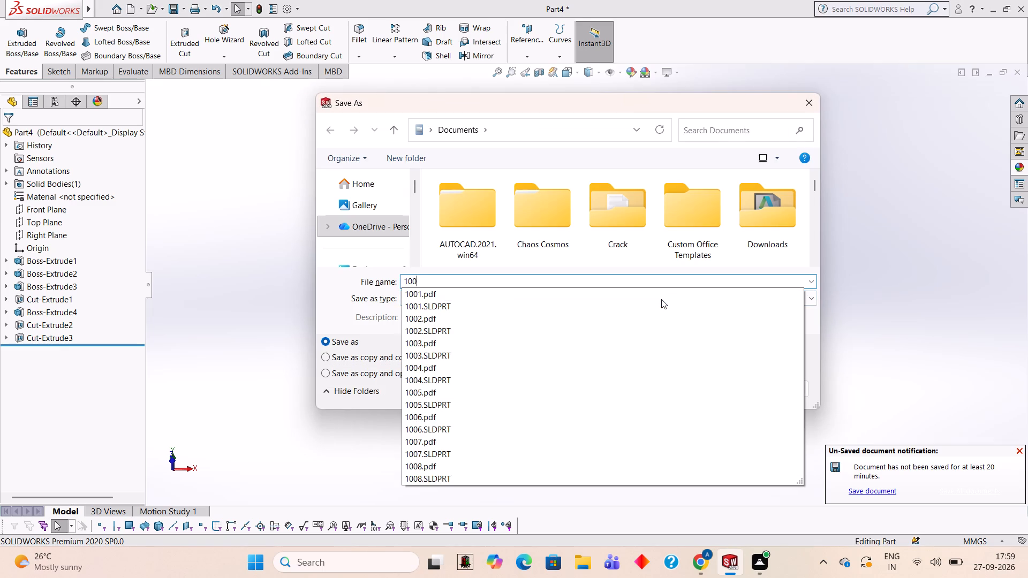
{"action": "key", "text": "9"}
{"action": "key", "text": "Return"}
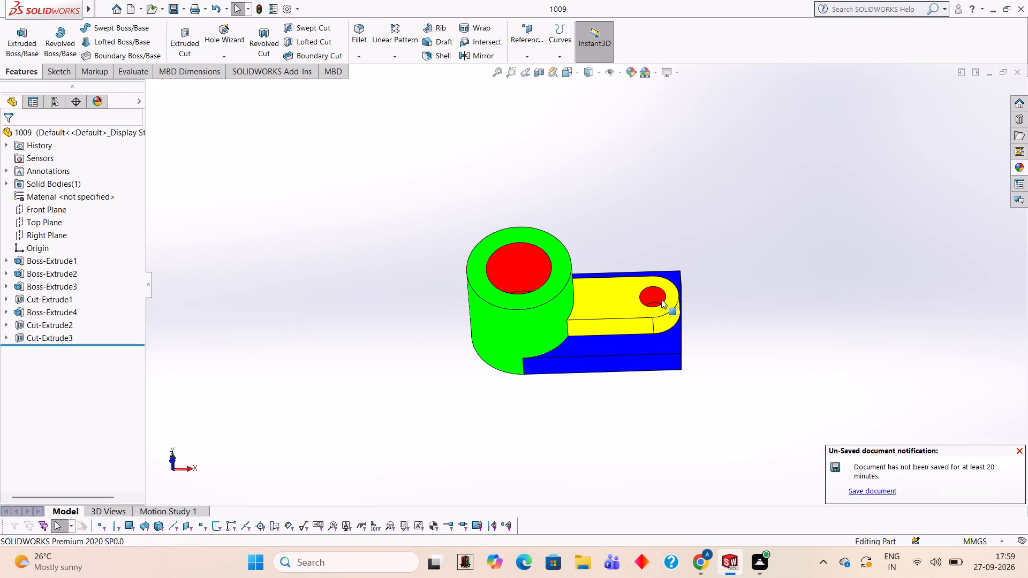
Save a copy of the part as an Adobe Portable Document Format (*.pdf) file named 1009 in Documents.
{"action": "left_click", "coordinate": [185, 10]}
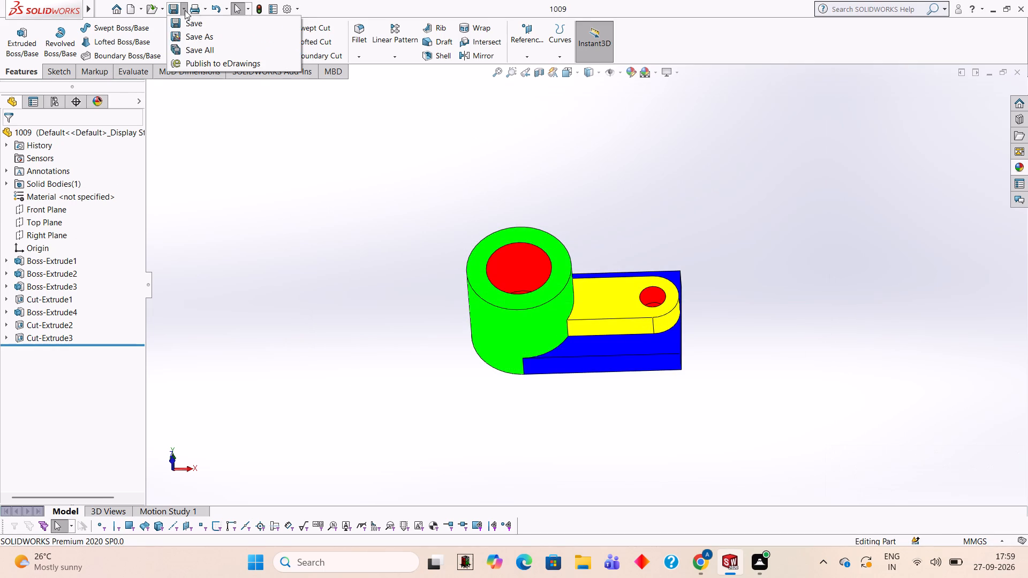
{"action": "left_click", "coordinate": [182, 11]}
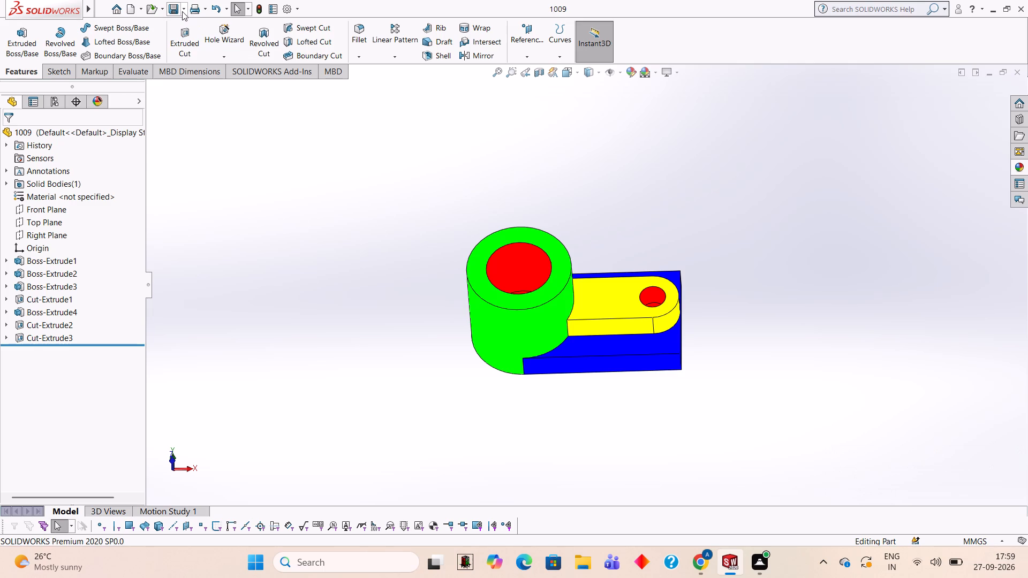
{"action": "left_click", "coordinate": [183, 9]}
{"action": "left_click", "coordinate": [196, 37]}
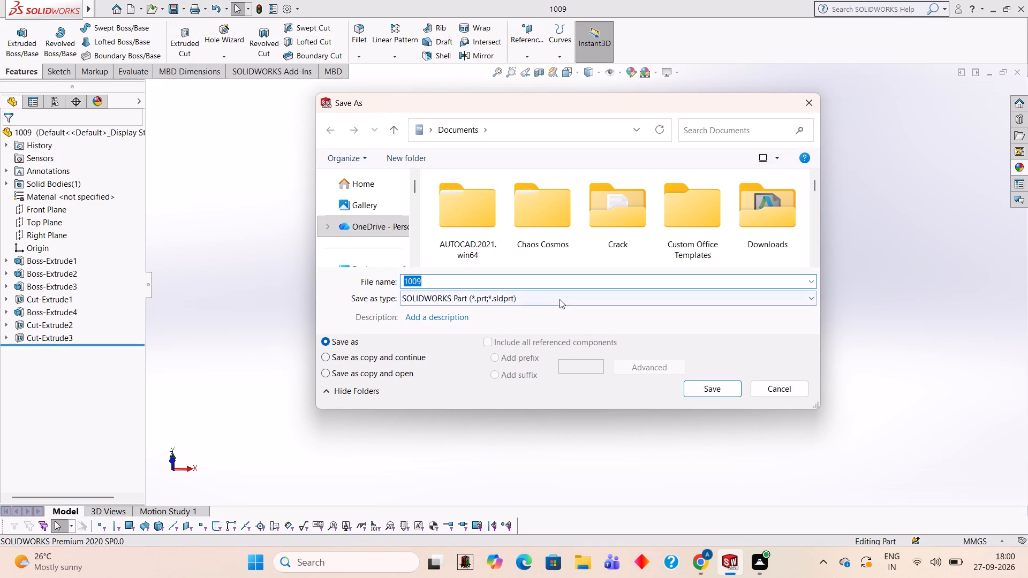
{"action": "left_click", "coordinate": [560, 299]}
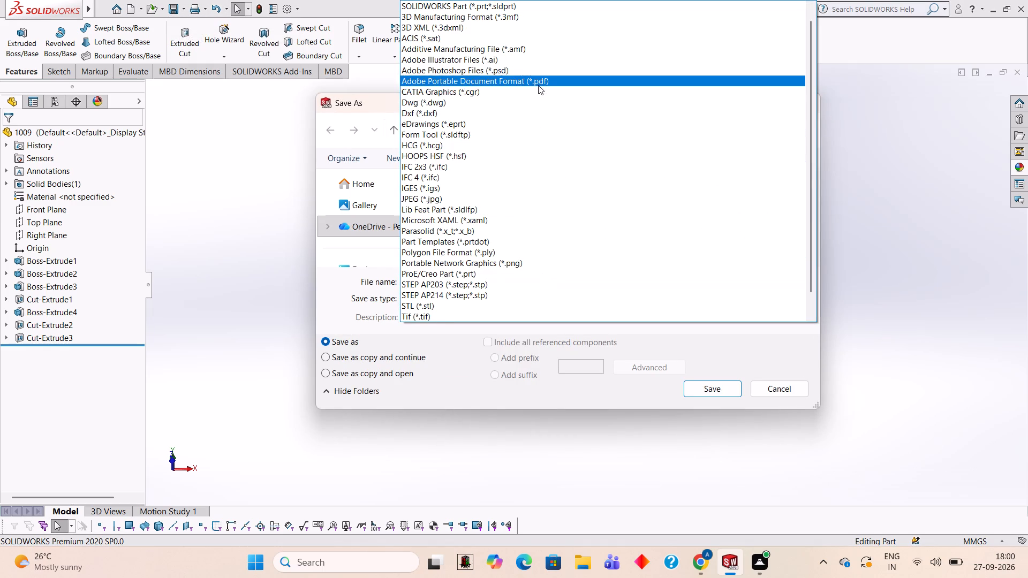
{"action": "left_click", "coordinate": [538, 85]}
{"action": "left_click", "coordinate": [698, 407]}
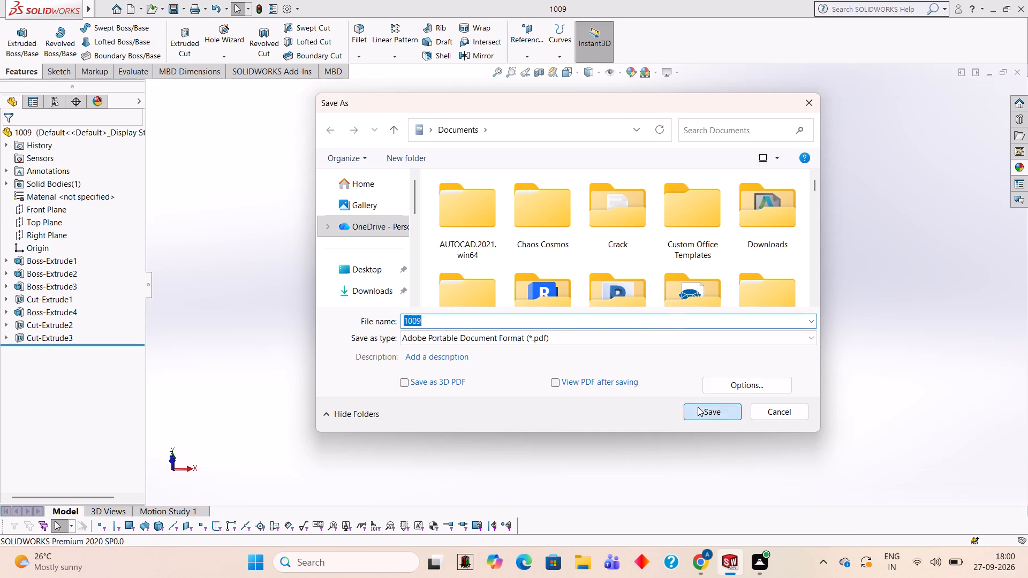